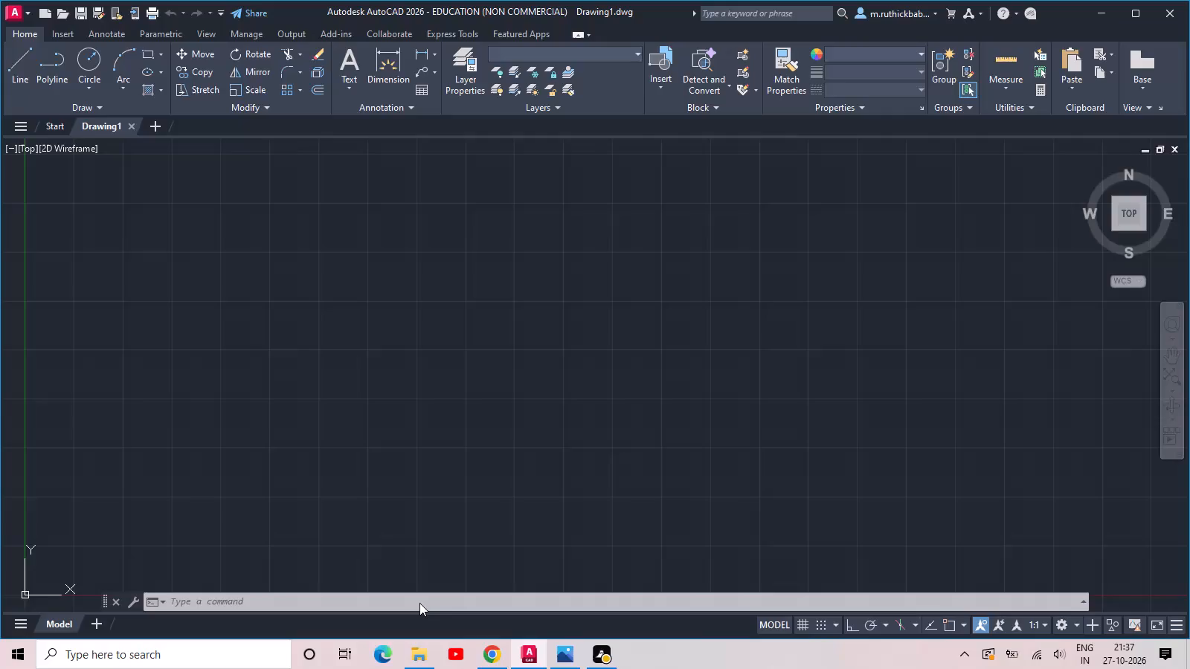
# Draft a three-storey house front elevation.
# Turn on command logging for the drawing with LOGFILEON.
pyautogui.click(419, 603)
pyautogui.write('LOG')
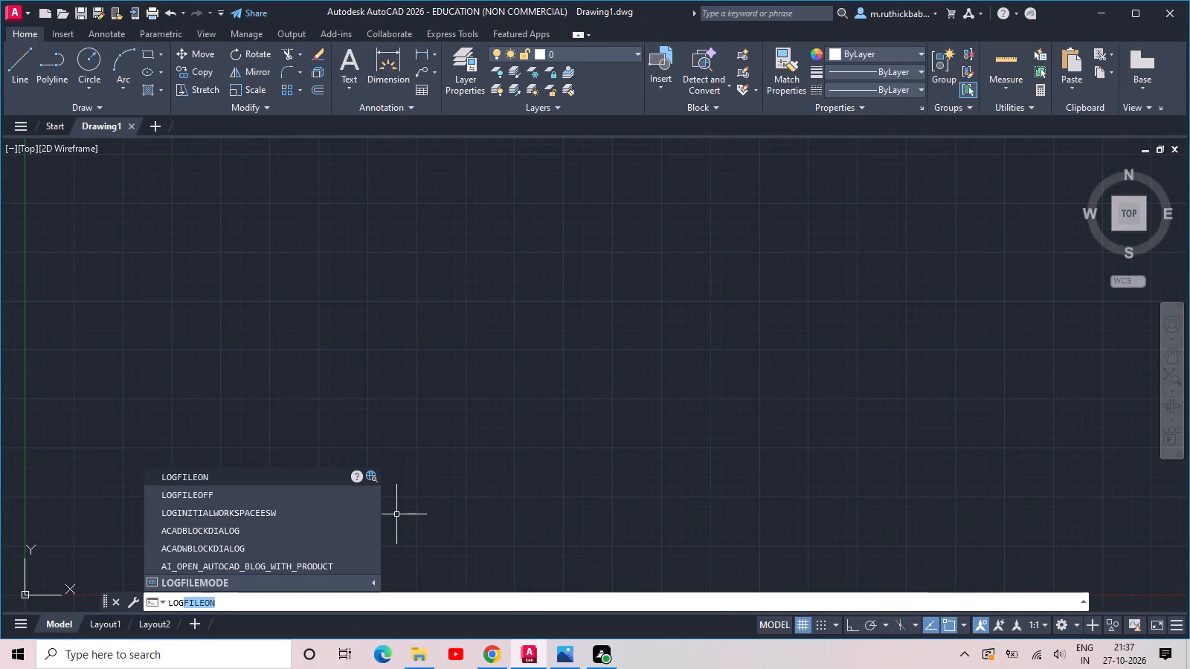
pyautogui.press('Return')
pyautogui.press('Return')
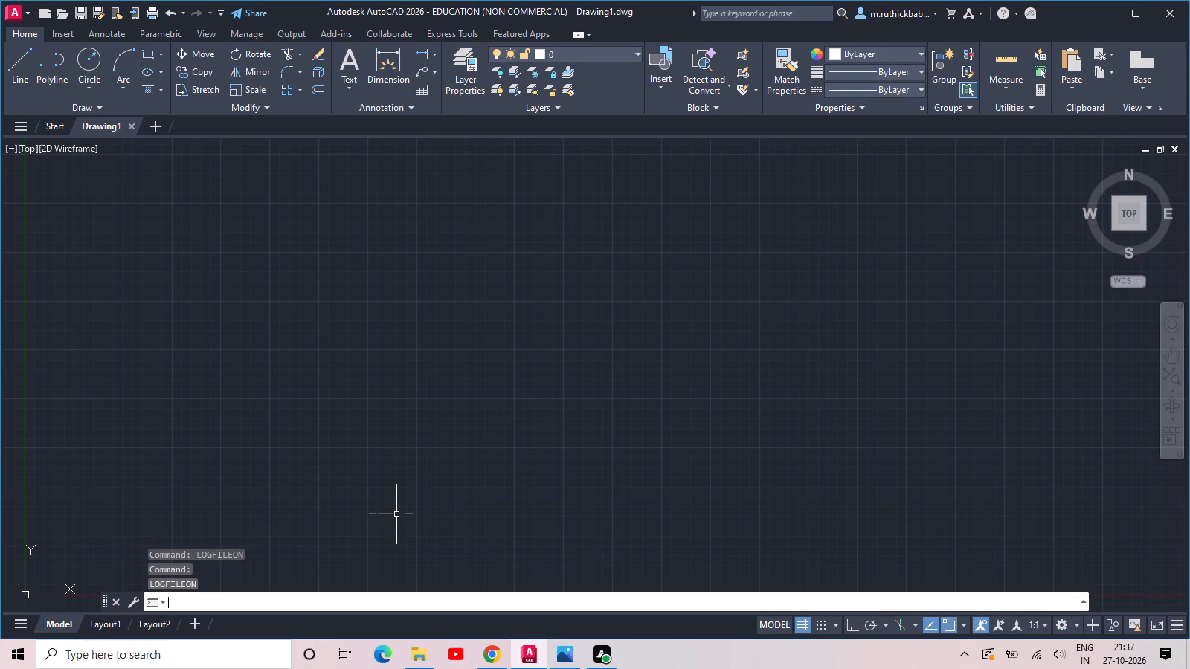
# Set the drawing units to Engineering length type with 0'-0" precision.
pyautogui.write('UN')
pyautogui.press('space')
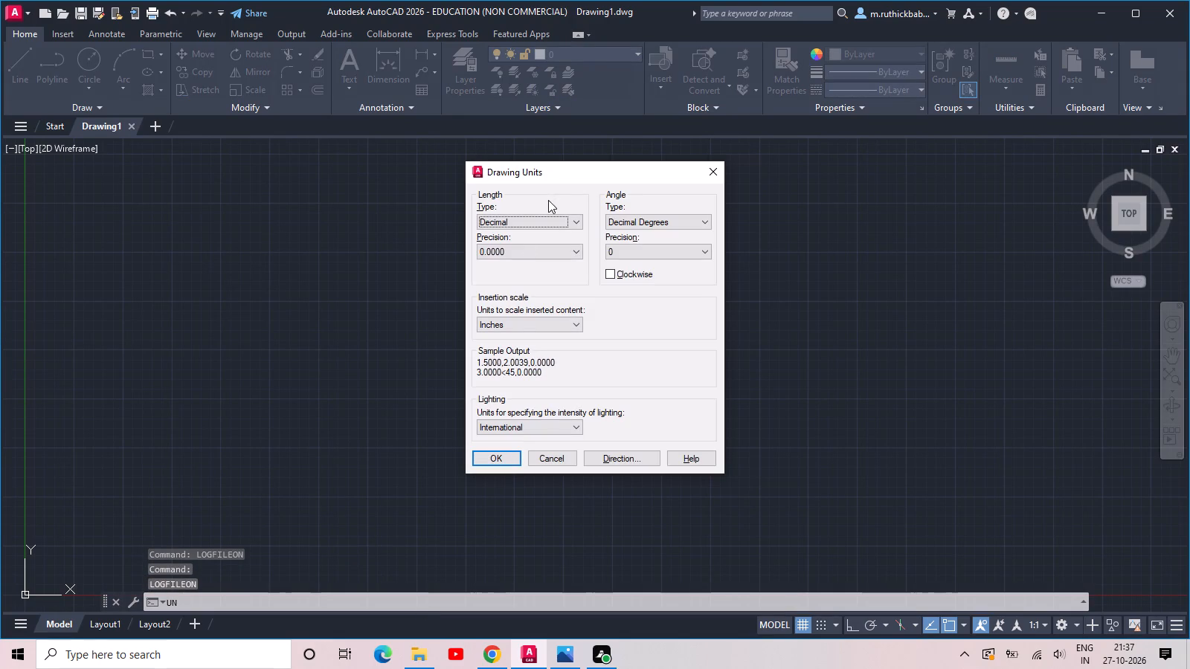
pyautogui.click(545, 217)
pyautogui.click(533, 255)
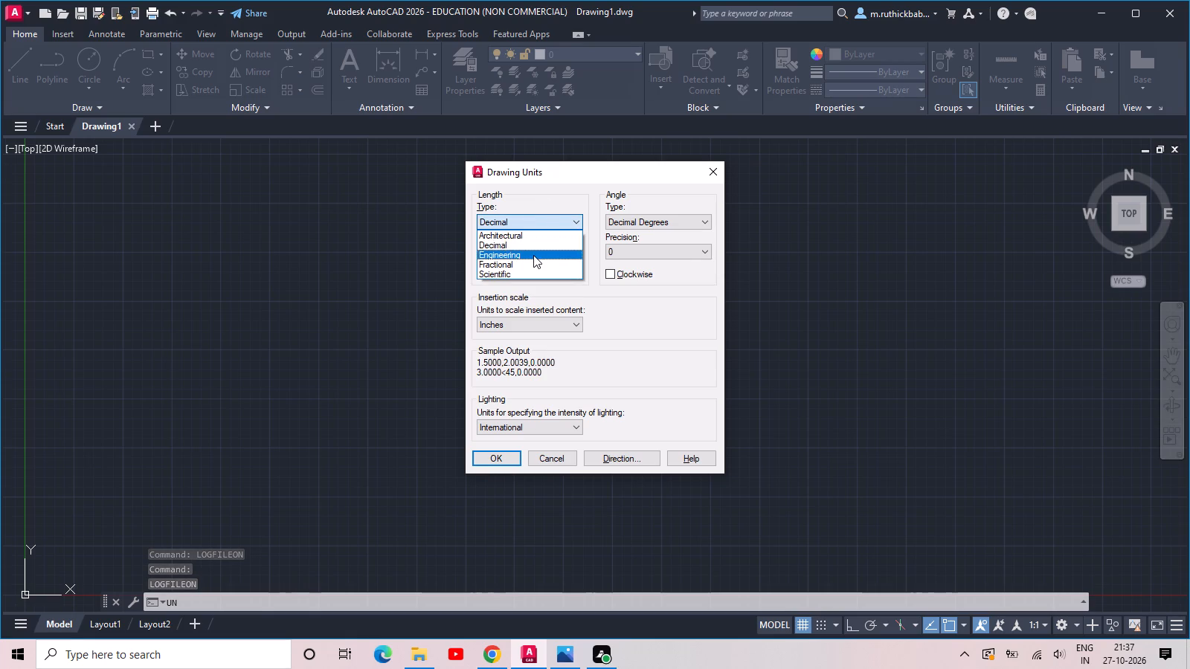
pyautogui.click(536, 248)
pyautogui.click(531, 262)
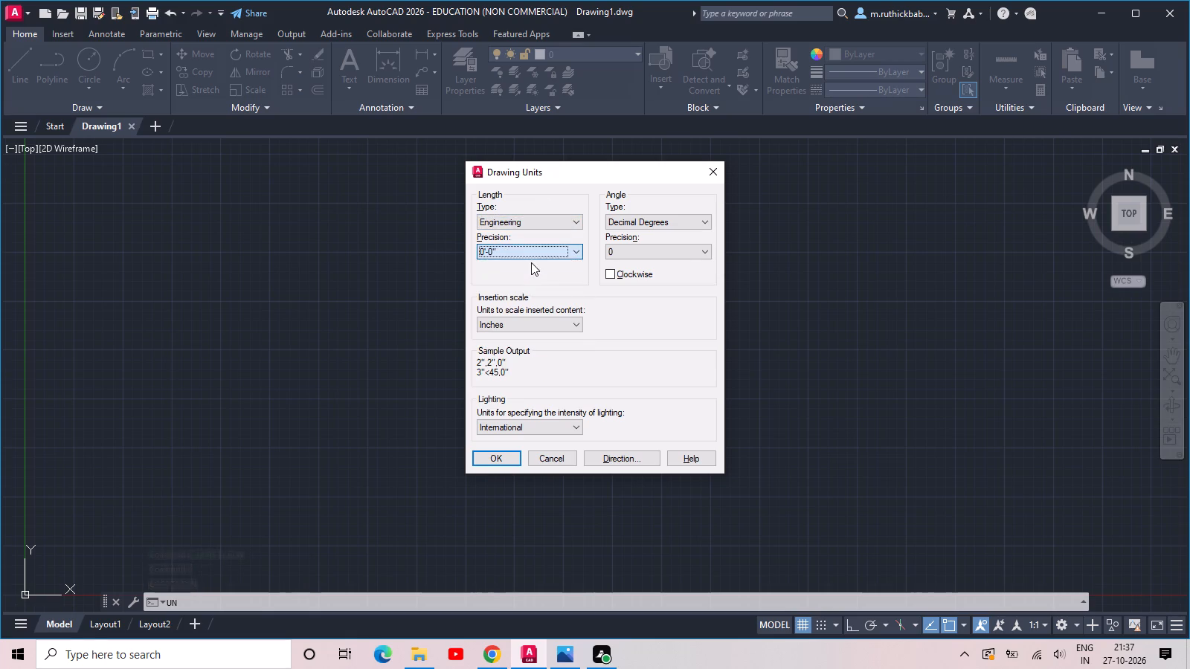
pyautogui.click(499, 451)
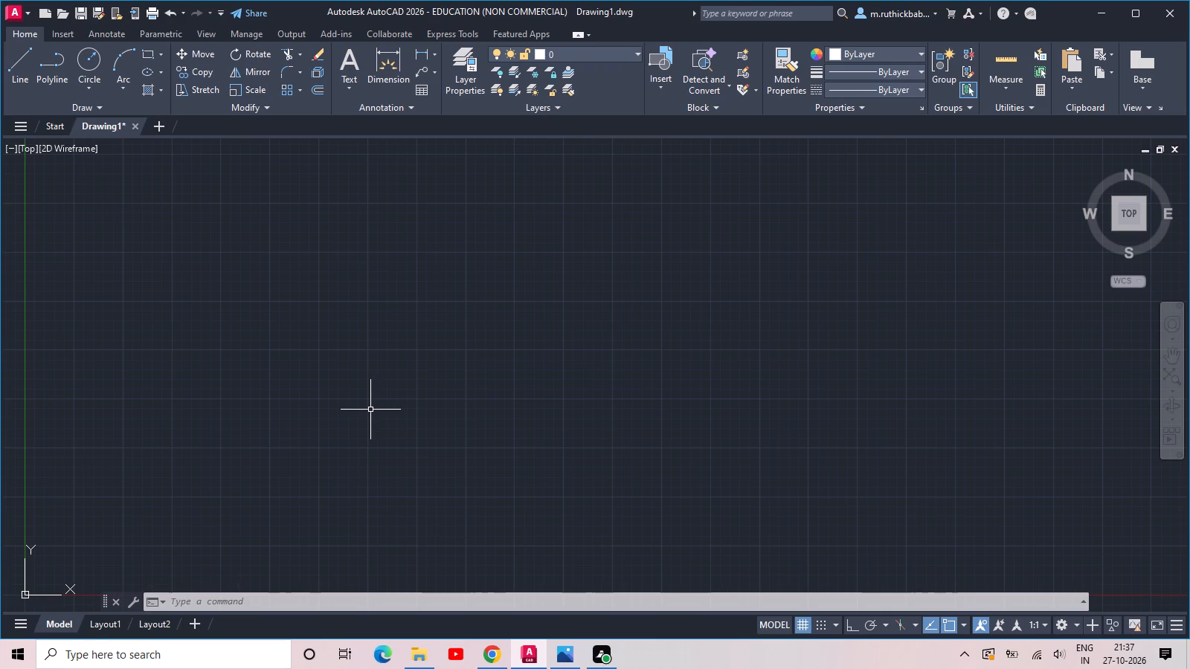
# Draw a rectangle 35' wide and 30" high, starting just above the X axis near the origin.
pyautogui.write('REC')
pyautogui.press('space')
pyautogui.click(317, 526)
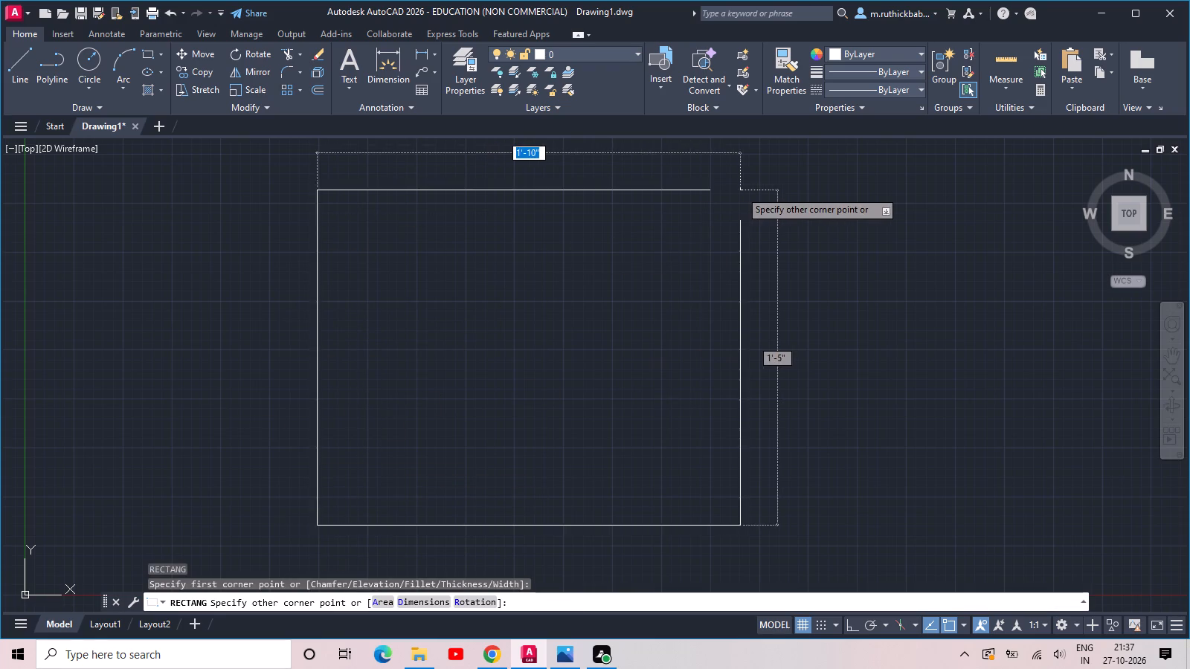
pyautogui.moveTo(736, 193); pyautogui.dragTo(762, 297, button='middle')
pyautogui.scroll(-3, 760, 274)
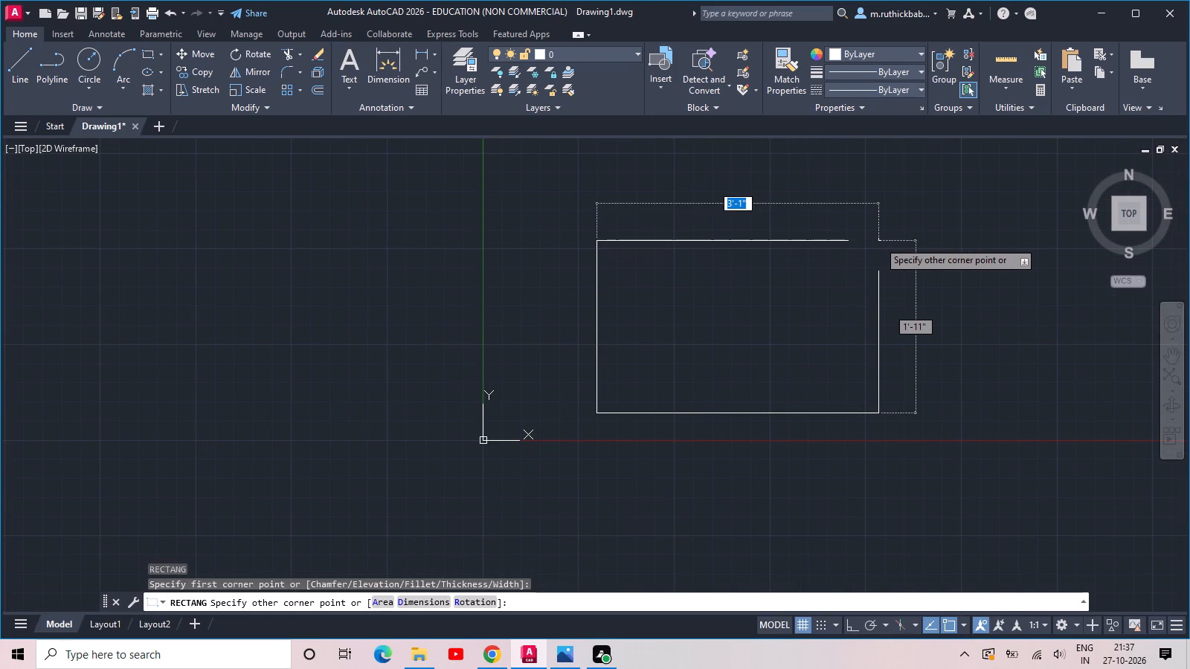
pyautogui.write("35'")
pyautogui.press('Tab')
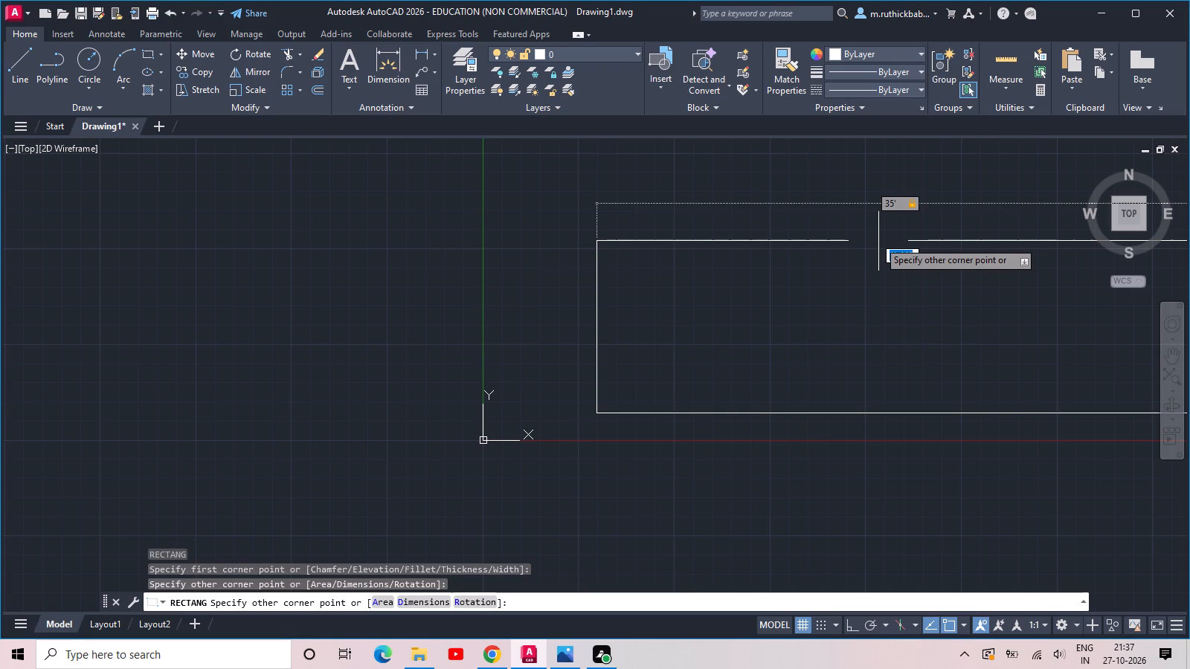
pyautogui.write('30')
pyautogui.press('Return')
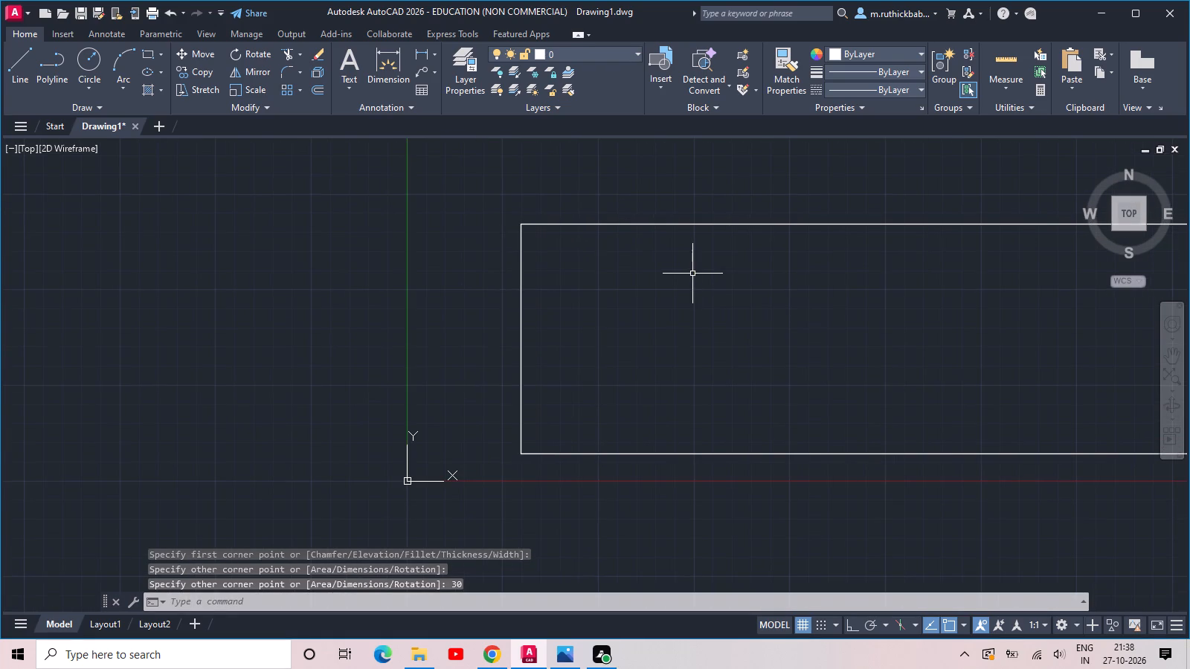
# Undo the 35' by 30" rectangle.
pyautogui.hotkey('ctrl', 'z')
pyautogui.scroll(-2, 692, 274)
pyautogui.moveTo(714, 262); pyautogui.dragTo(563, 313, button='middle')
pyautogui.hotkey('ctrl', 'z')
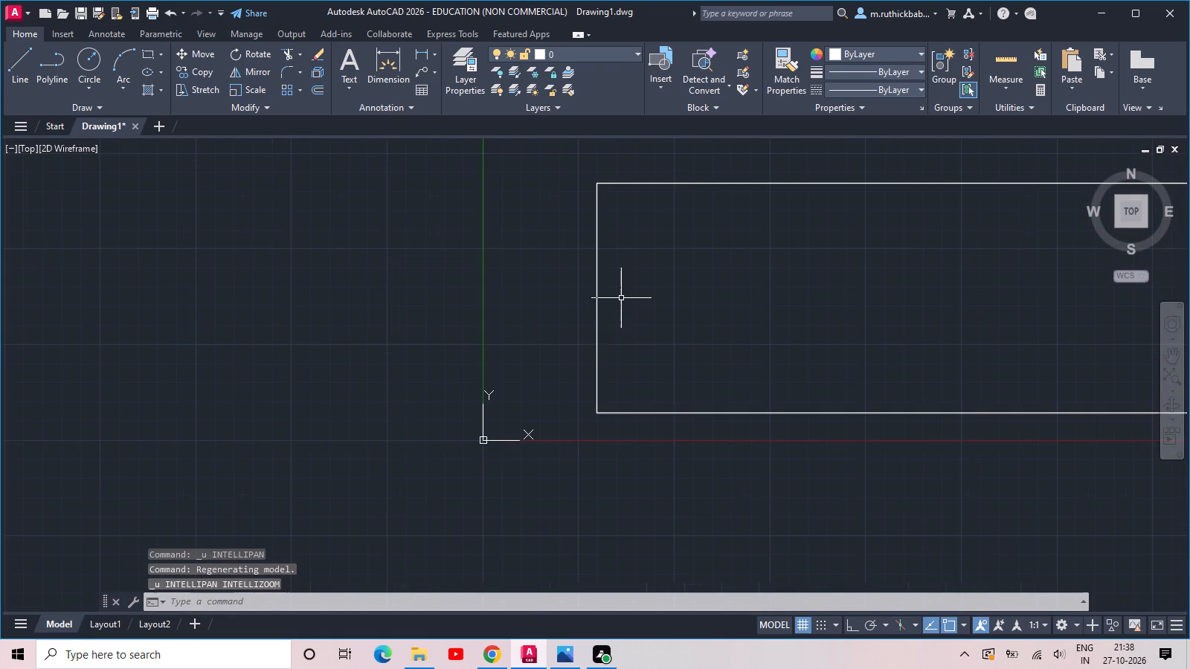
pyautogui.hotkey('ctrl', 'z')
# Draw a rectangle 35' wide and 30' high, starting just above and beside the origin.
pyautogui.scroll(-1, 621, 298)
pyautogui.write('REC')
pyautogui.press('space')
pyautogui.click(629, 354)
pyautogui.moveTo(1143, 215); pyautogui.dragTo(937, 326, button='middle')
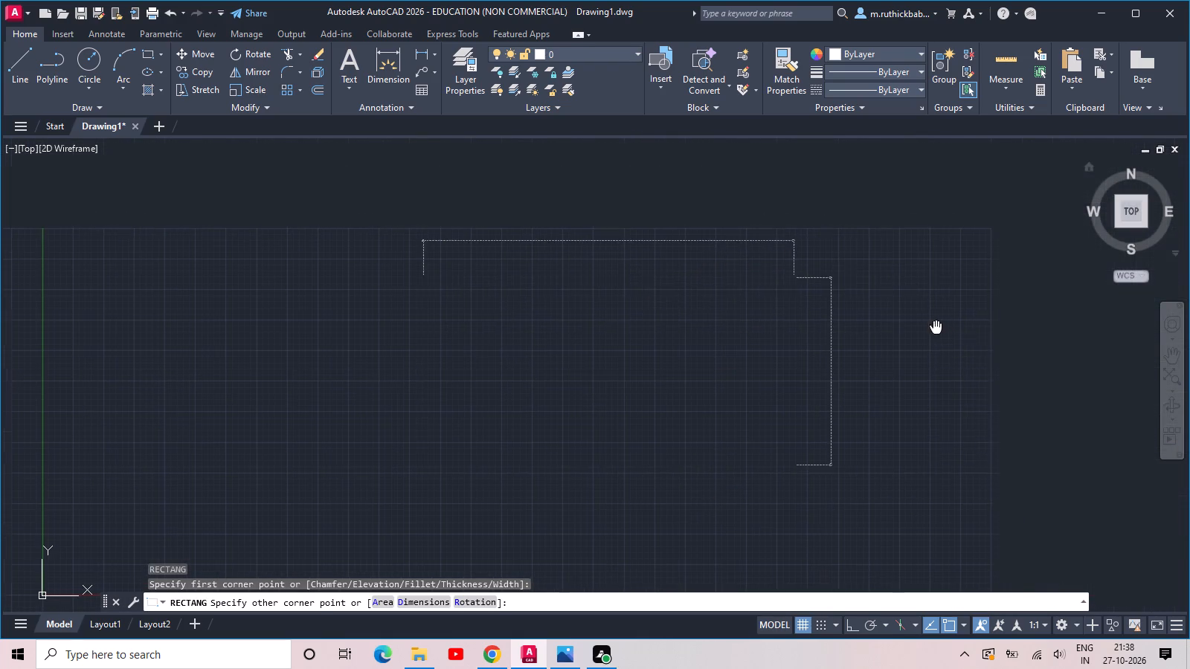
pyautogui.write("35'")
pyautogui.press('Tab')
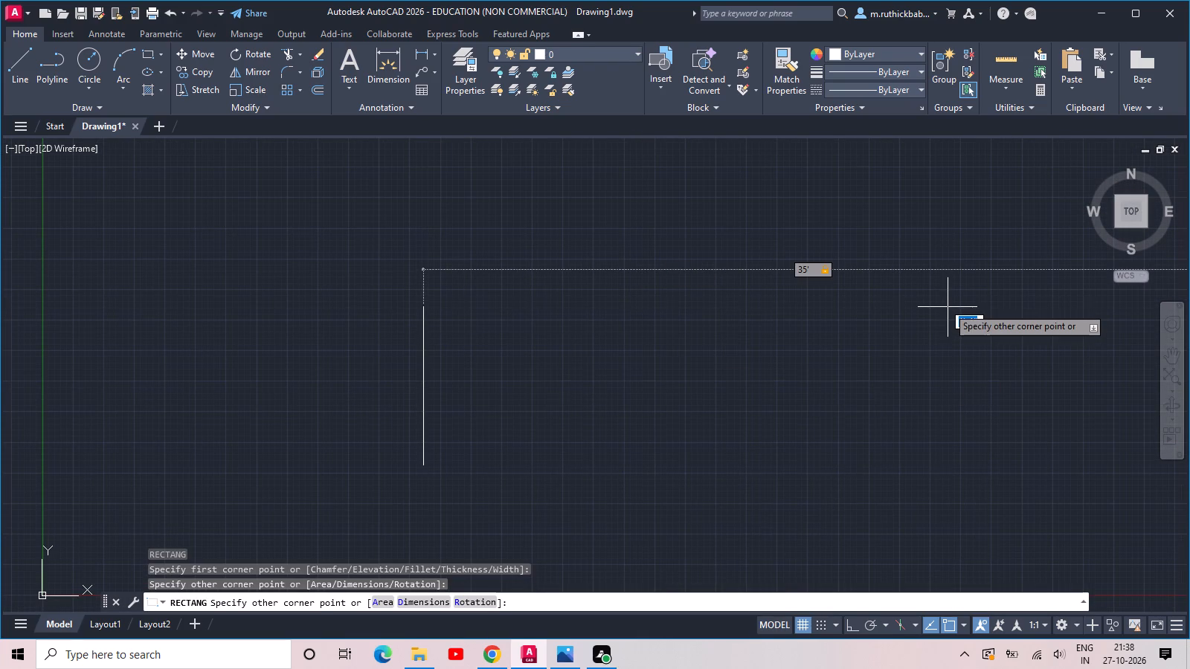
pyautogui.write("30'")
pyautogui.press('Return')
# Explode the 35' by 30' rectangle into separate lines.
pyautogui.scroll(-5, 948, 307)
pyautogui.moveTo(969, 280); pyautogui.dragTo(624, 426, button='middle')
pyautogui.scroll(-5, 636, 392)
pyautogui.scroll(2, 728, 332)
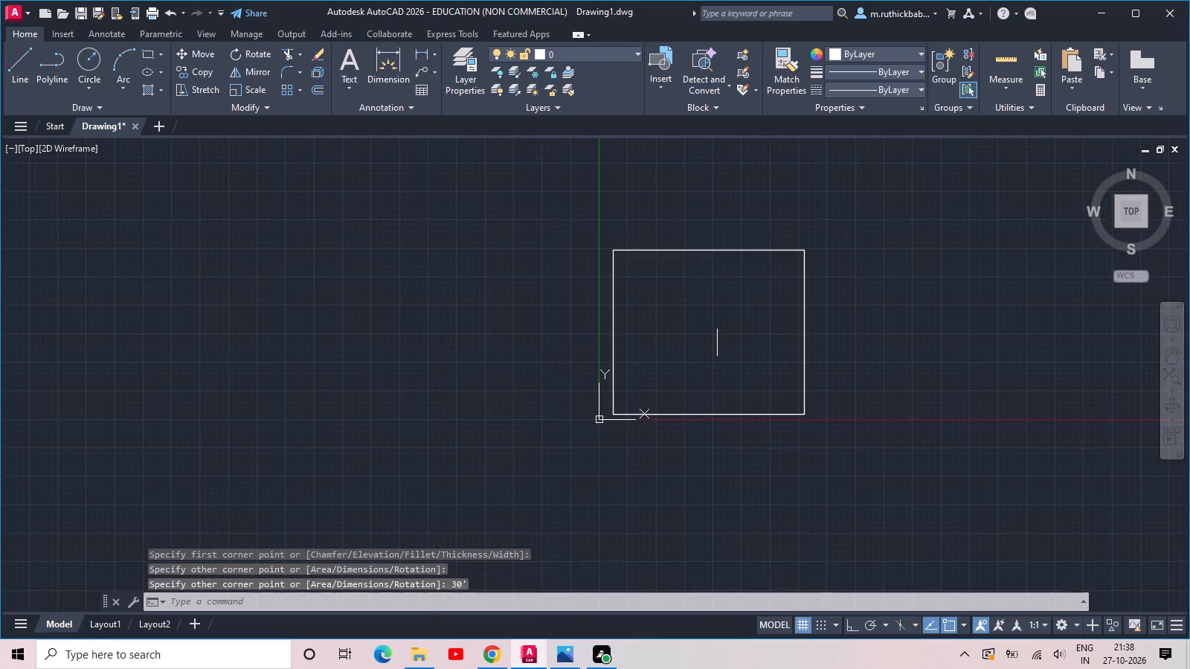
pyautogui.scroll(2, 717, 326)
pyautogui.click(1020, 407)
pyautogui.click(829, 202)
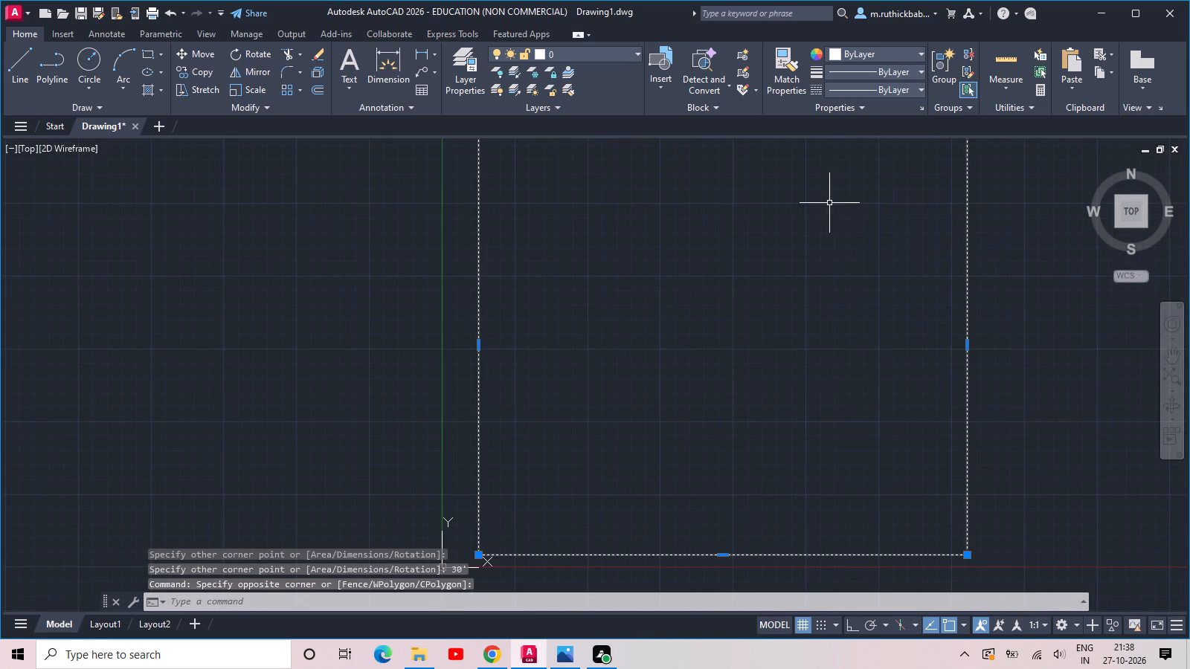
pyautogui.write('X')
pyautogui.press('space')
# Offset the outline's bottom edge 8' upward into the rectangle, and offset that new line another 2' upward.
pyautogui.scroll(-1, 840, 304)
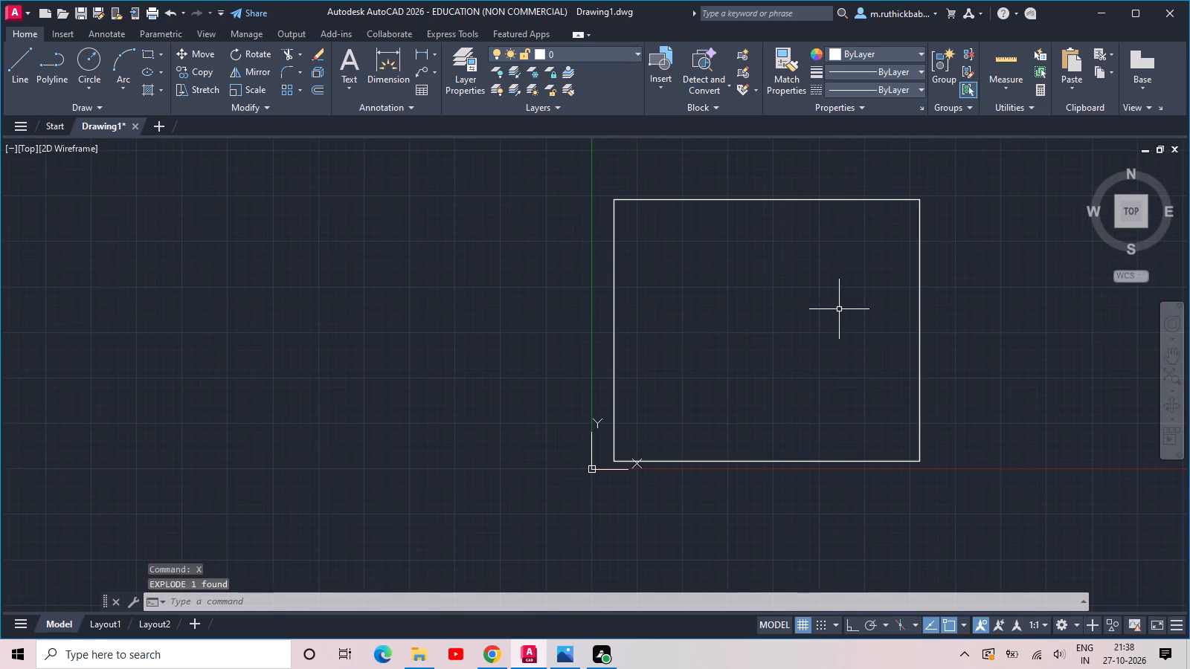
pyautogui.press('o')
pyautogui.press('f')
pyautogui.press('f')
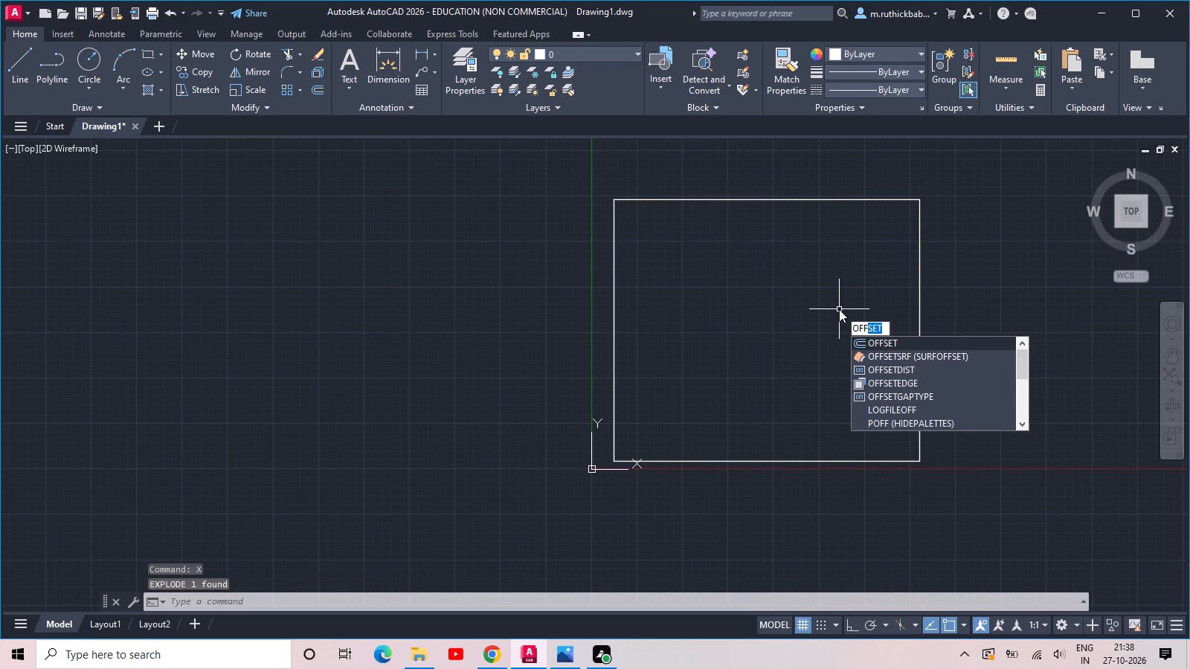
pyautogui.press('space')
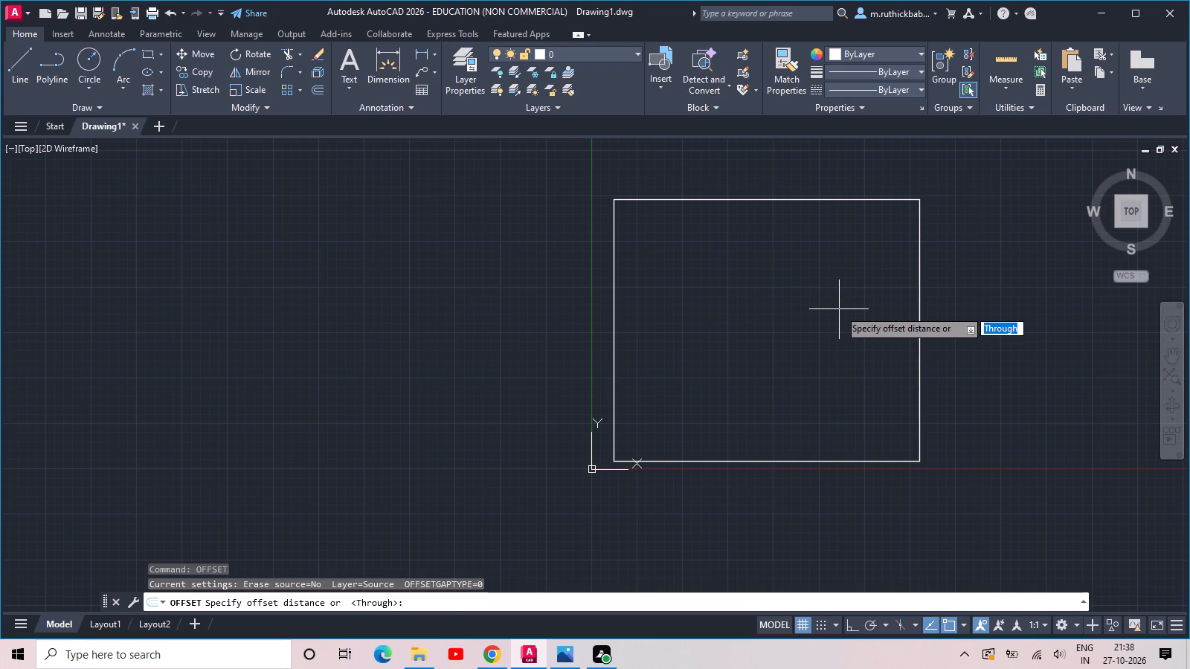
pyautogui.write("8'")
pyautogui.press('Return')
pyautogui.scroll(2, 839, 309)
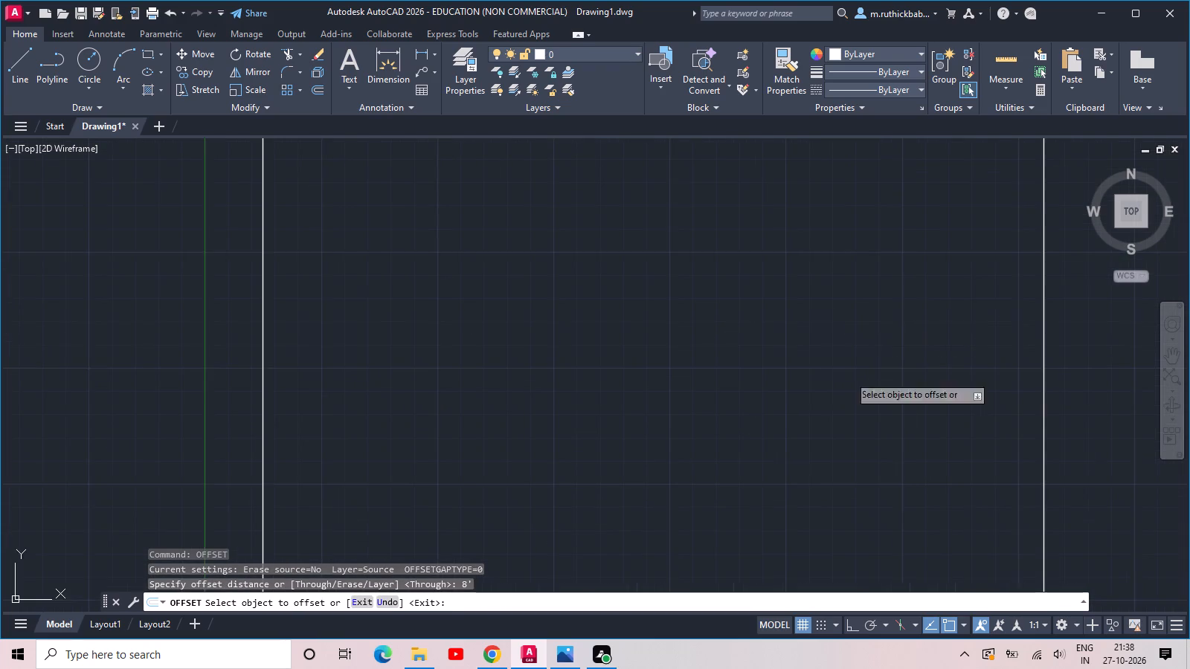
pyautogui.scroll(-4, 903, 433)
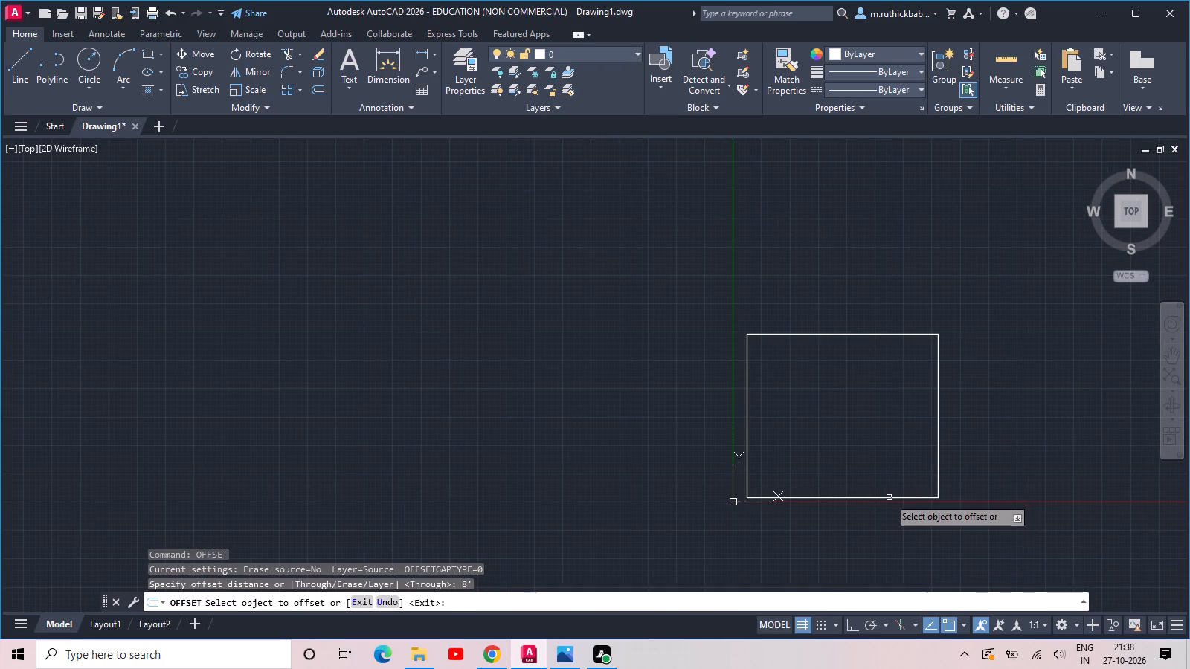
pyautogui.click(889, 497)
pyautogui.click(897, 467)
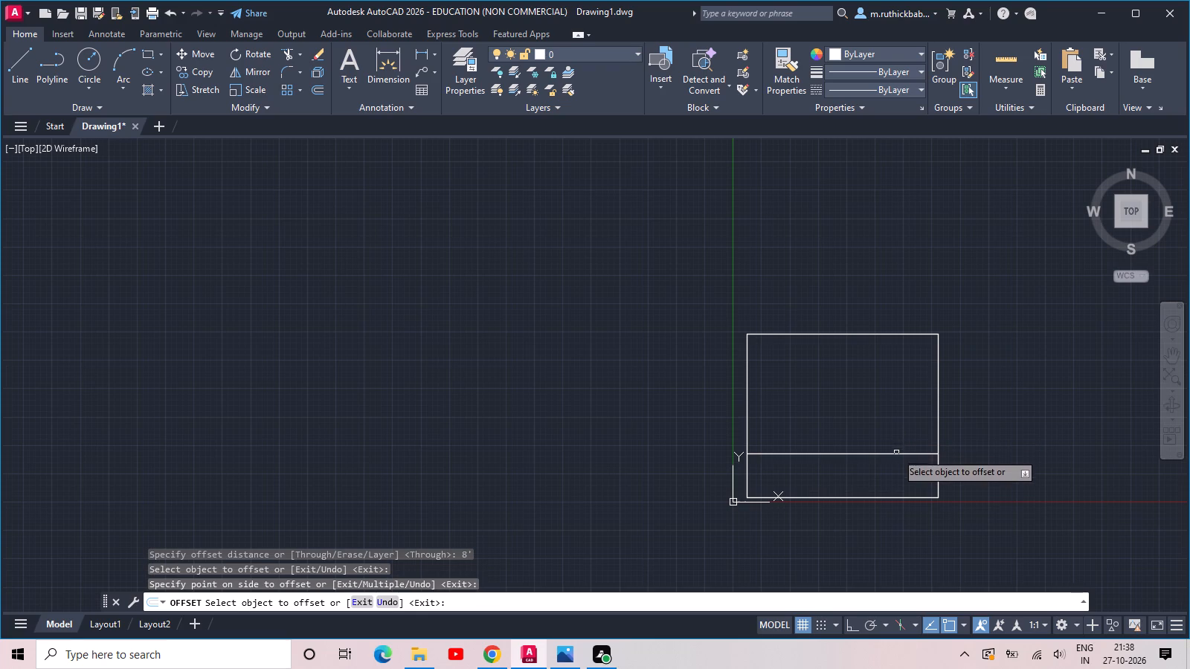
pyautogui.click(896, 453)
pyautogui.write("2'")
pyautogui.press('Return')
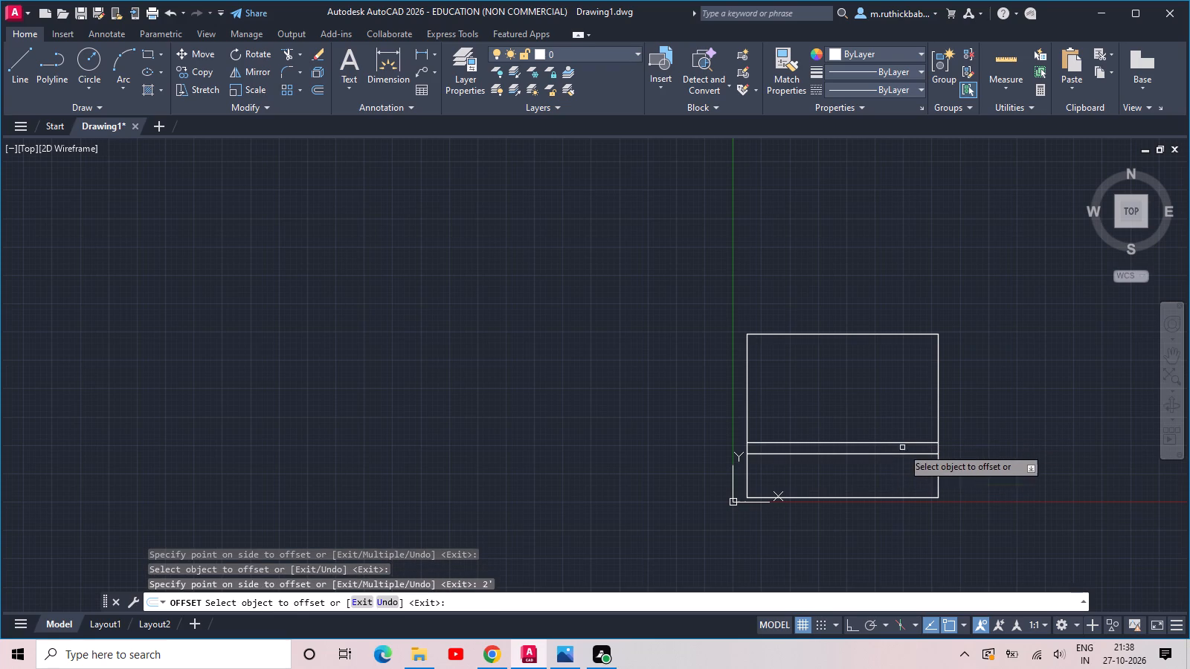
# Offset the outline's left edge 2' inward, and offset that new vertical line another 9' to the right.
pyautogui.scroll(2, 900, 439)
pyautogui.moveTo(876, 461); pyautogui.dragTo(830, 427, button='middle')
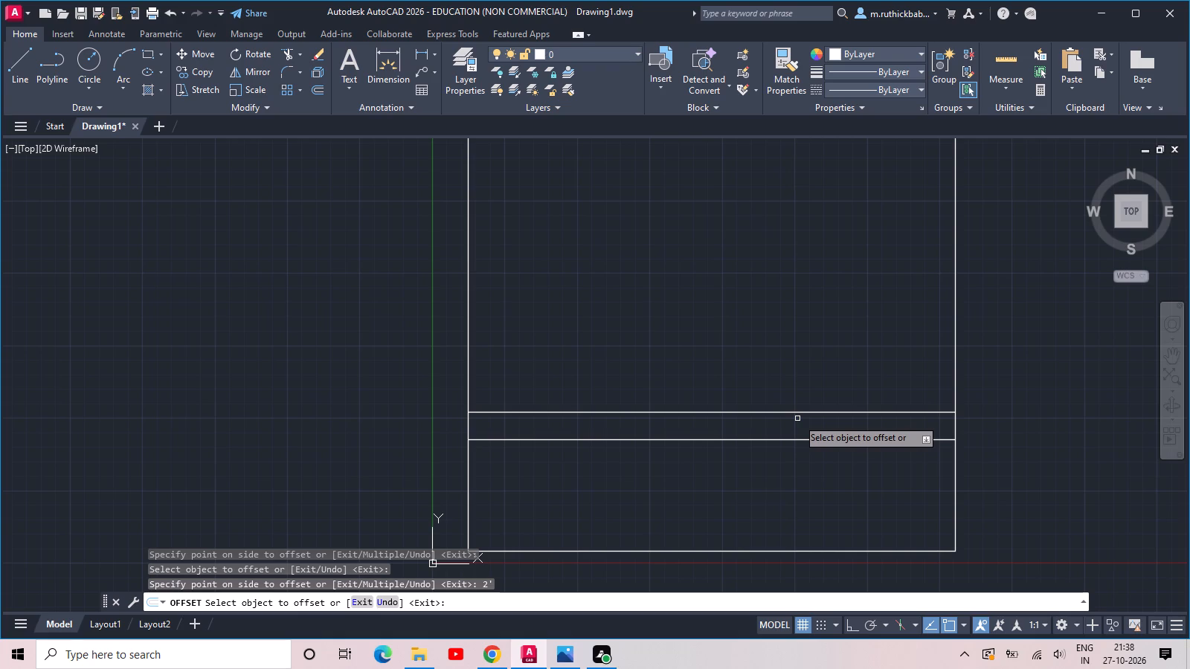
pyautogui.scroll(-1, 797, 418)
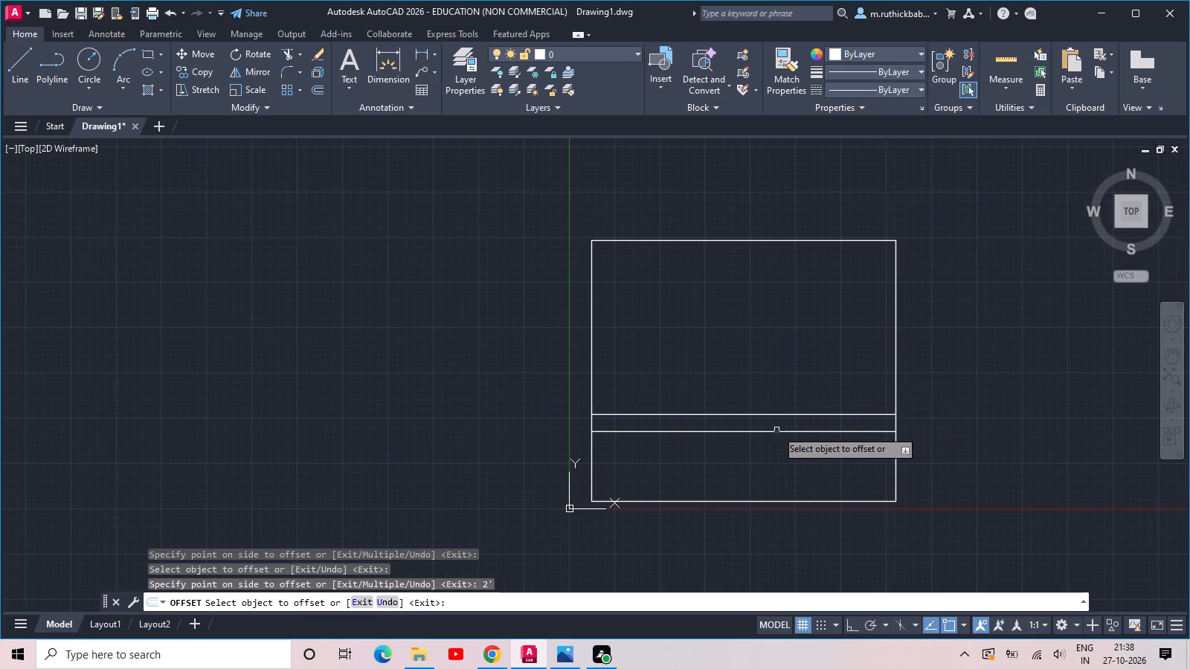
pyautogui.click(593, 450)
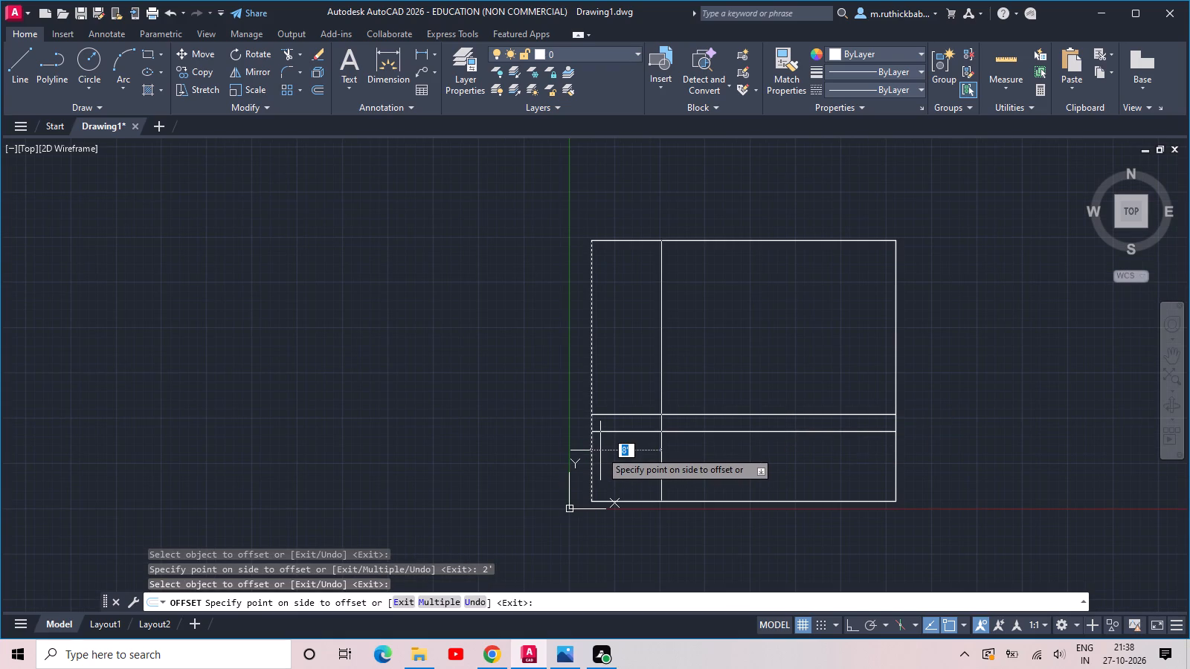
pyautogui.write("2'")
pyautogui.press('Return')
pyautogui.click(607, 474)
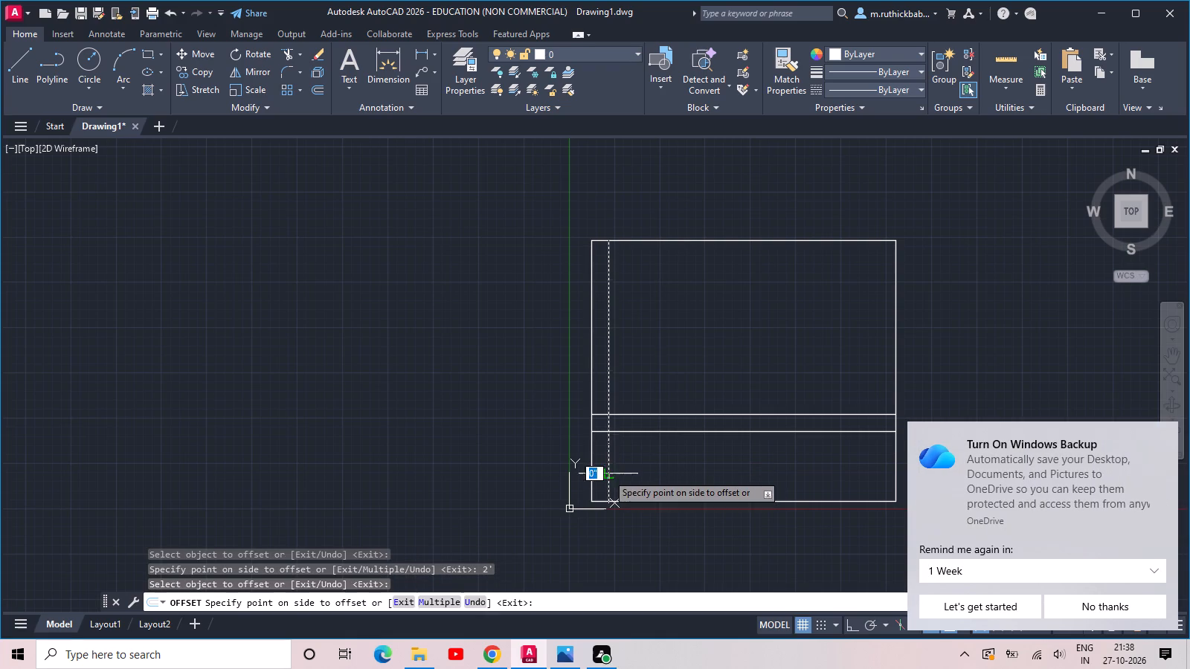
pyautogui.write('10')
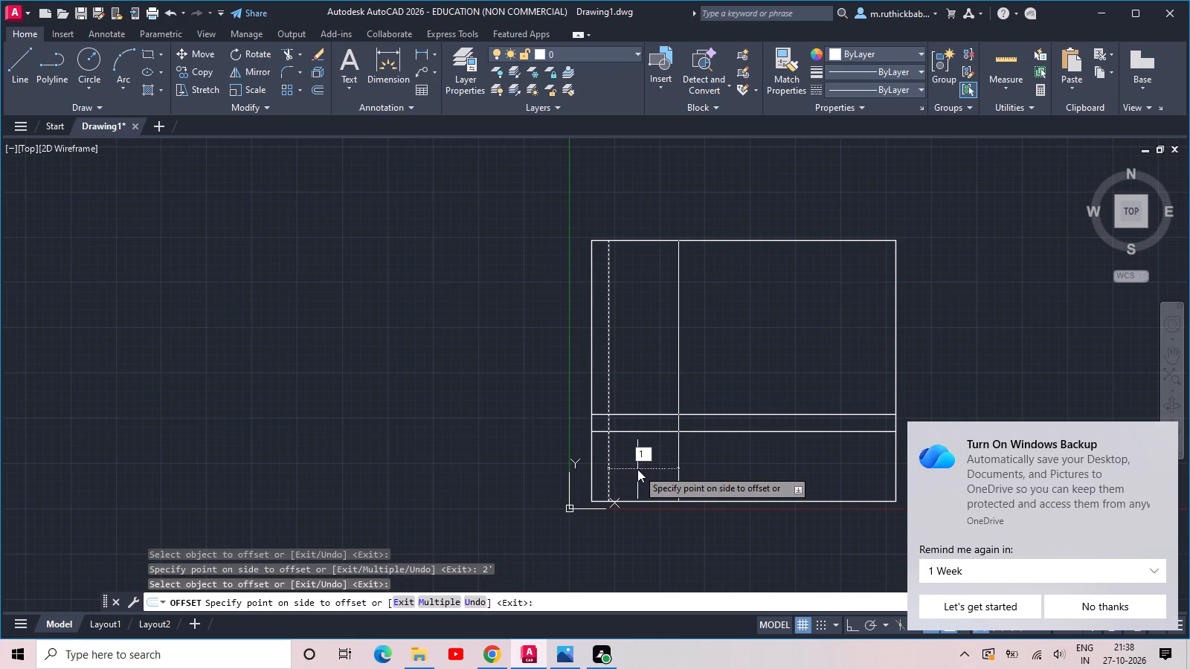
pyautogui.press('BackSpace')
pyautogui.press('BackSpace')
pyautogui.write("9'")
pyautogui.press('Return')
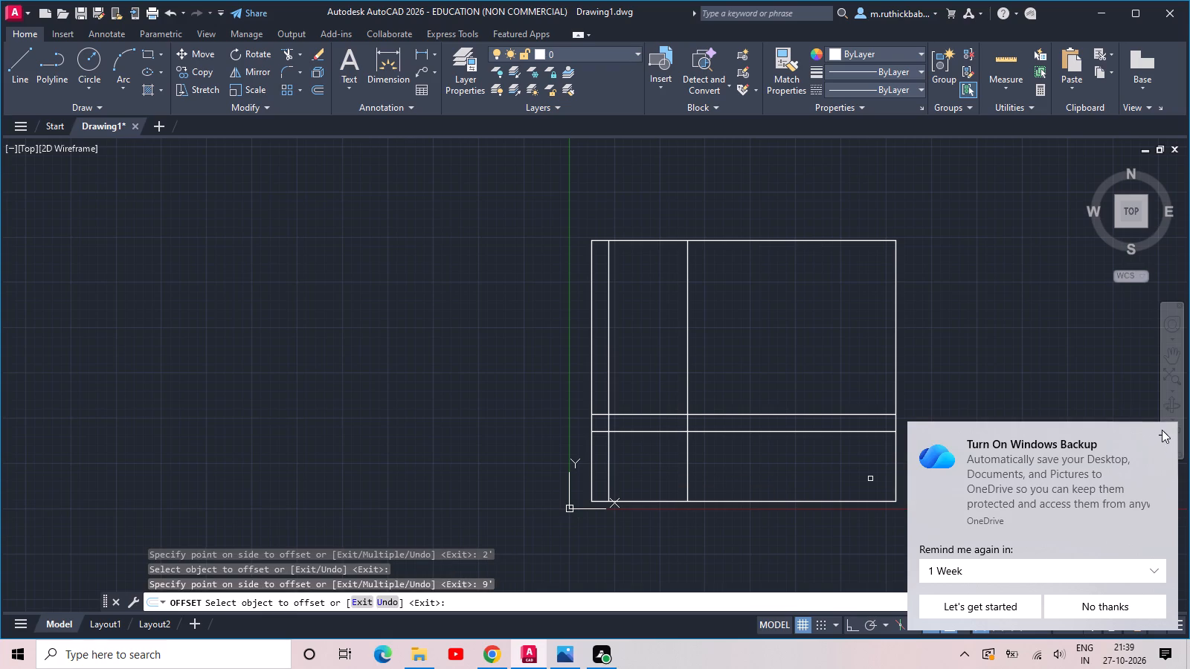
# Dismiss the backup notification and offset the vertical line 11' from the left edge by 12" to the right.
pyautogui.click(1164, 433)
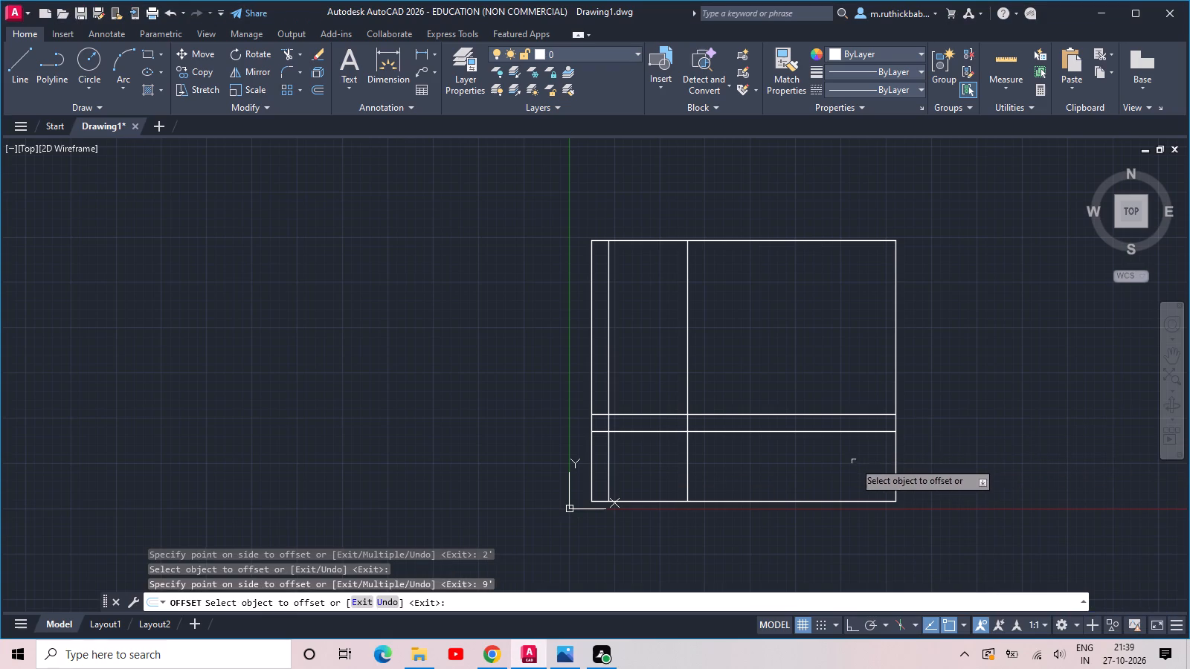
pyautogui.click(688, 453)
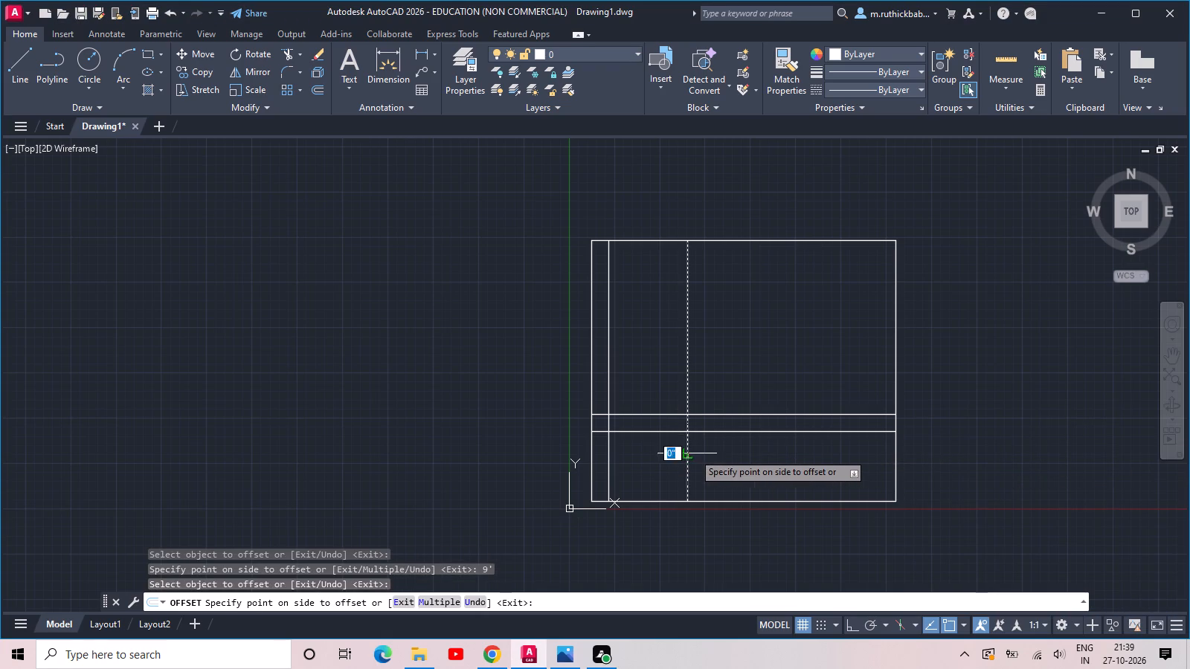
pyautogui.press('1')
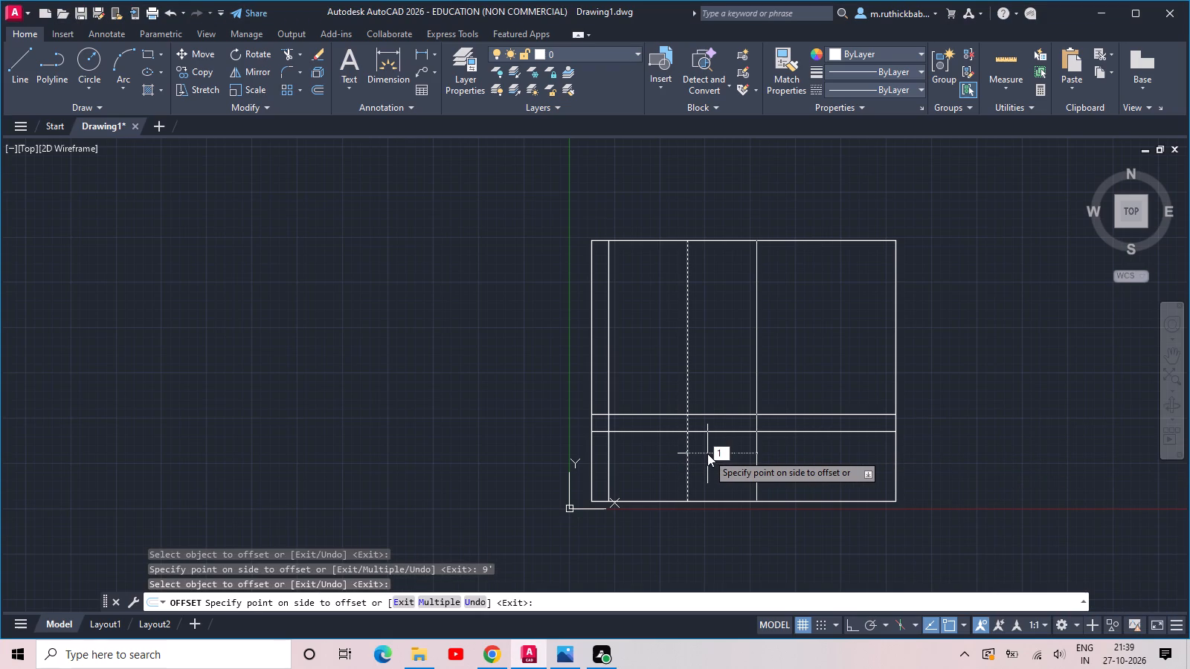
pyautogui.write('2')
pyautogui.press('space')
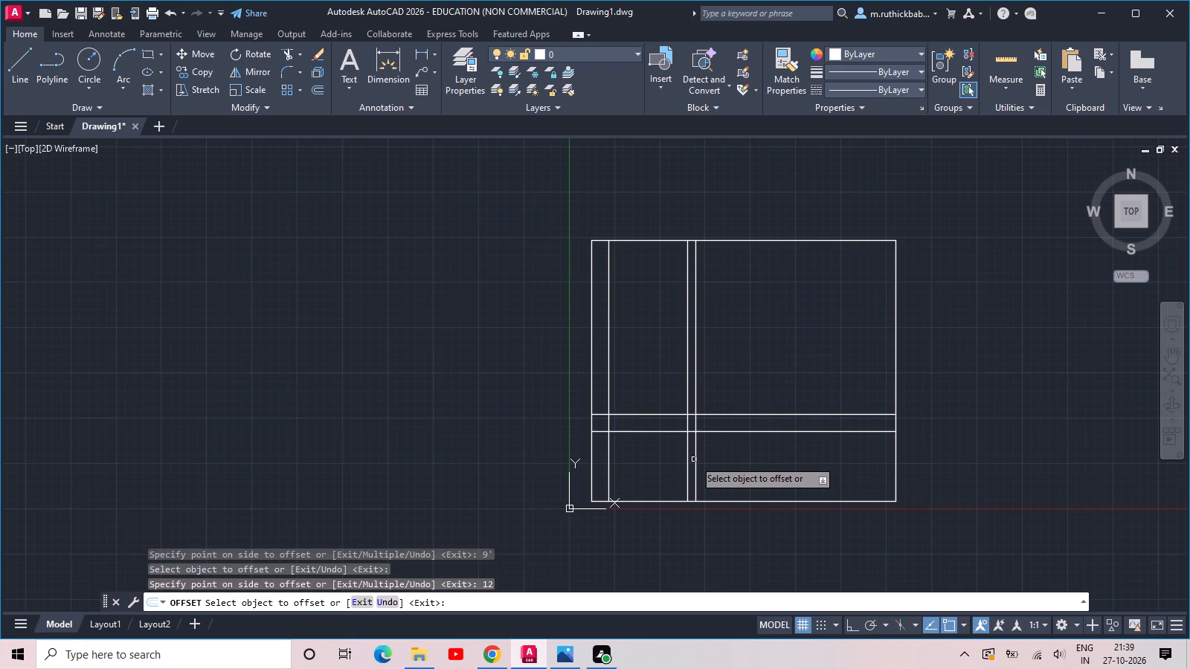
# Offset the vertical line 12' from the outline's left edge 10' to the right, and offset that new line another 12" right.
pyautogui.click(695, 459)
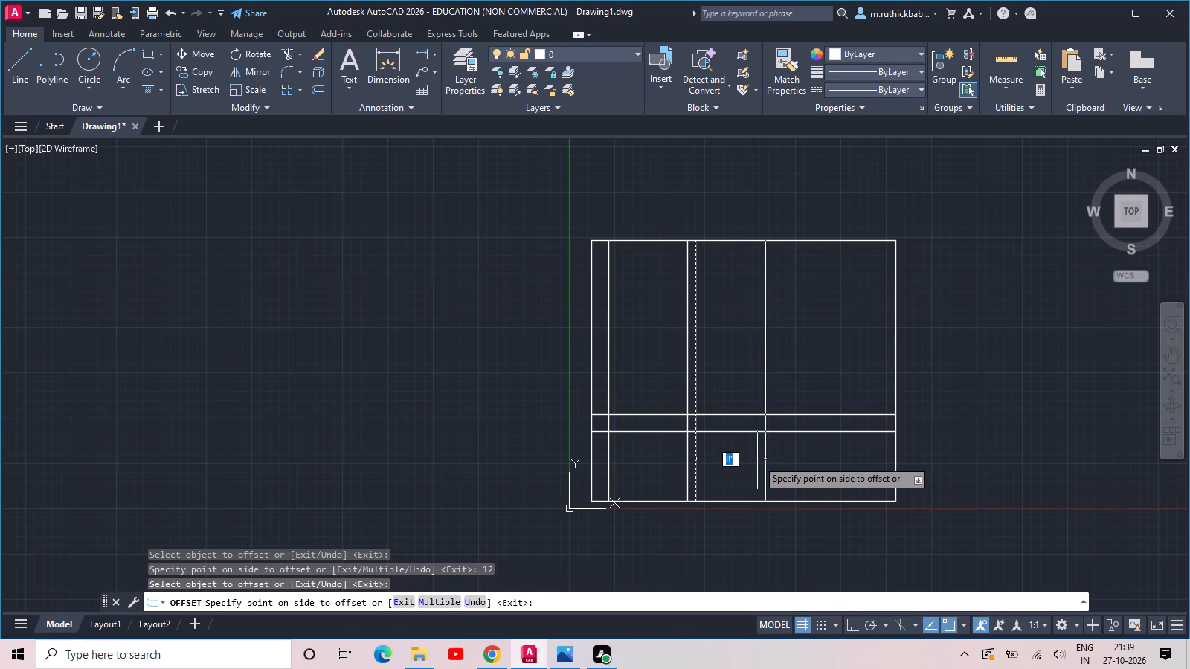
pyautogui.write("10'")
pyautogui.press('Return')
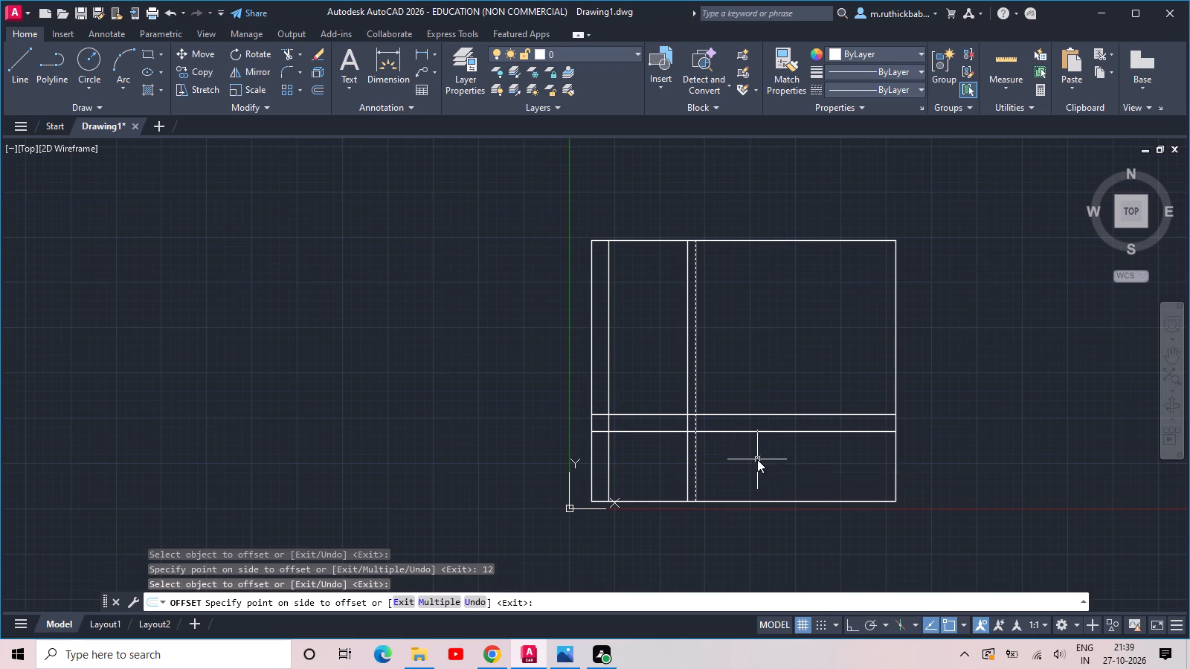
pyautogui.click(781, 459)
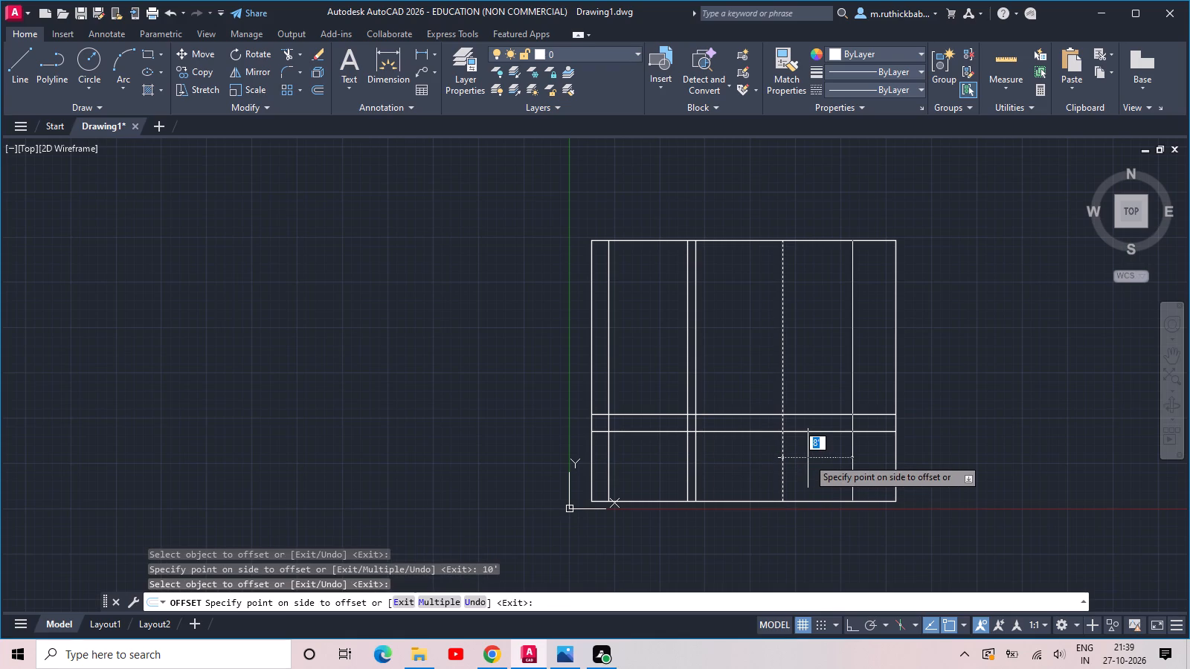
pyautogui.write('12')
pyautogui.press('space')
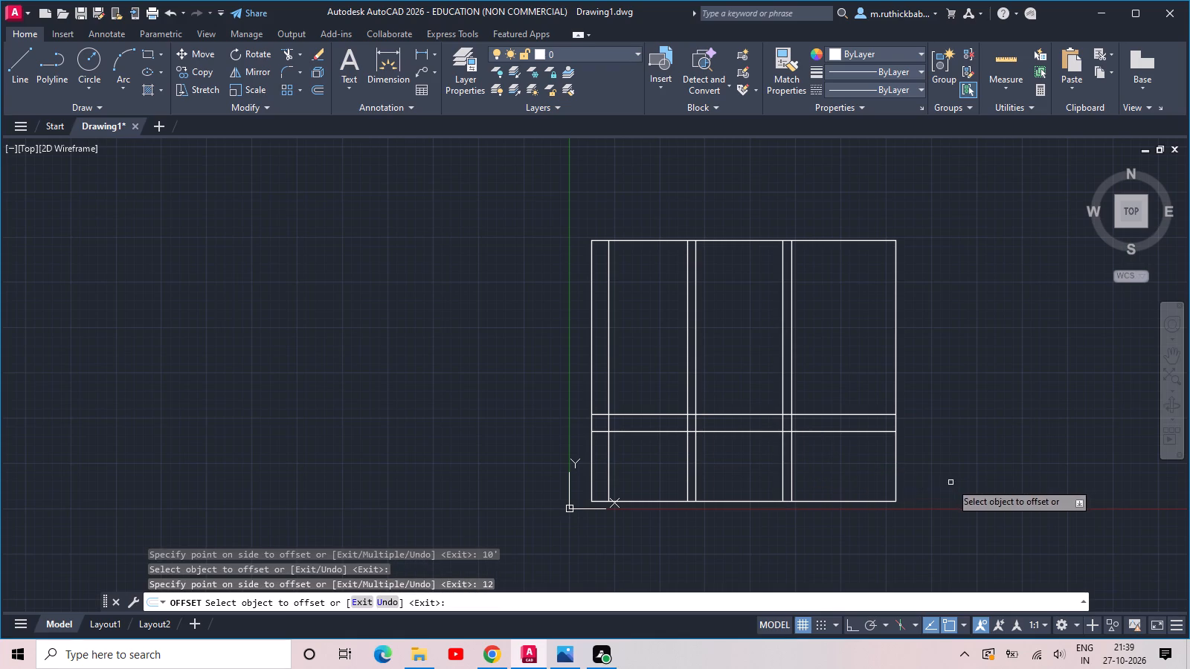
# Offset the outline's right edge 24" inward.
pyautogui.click(895, 462)
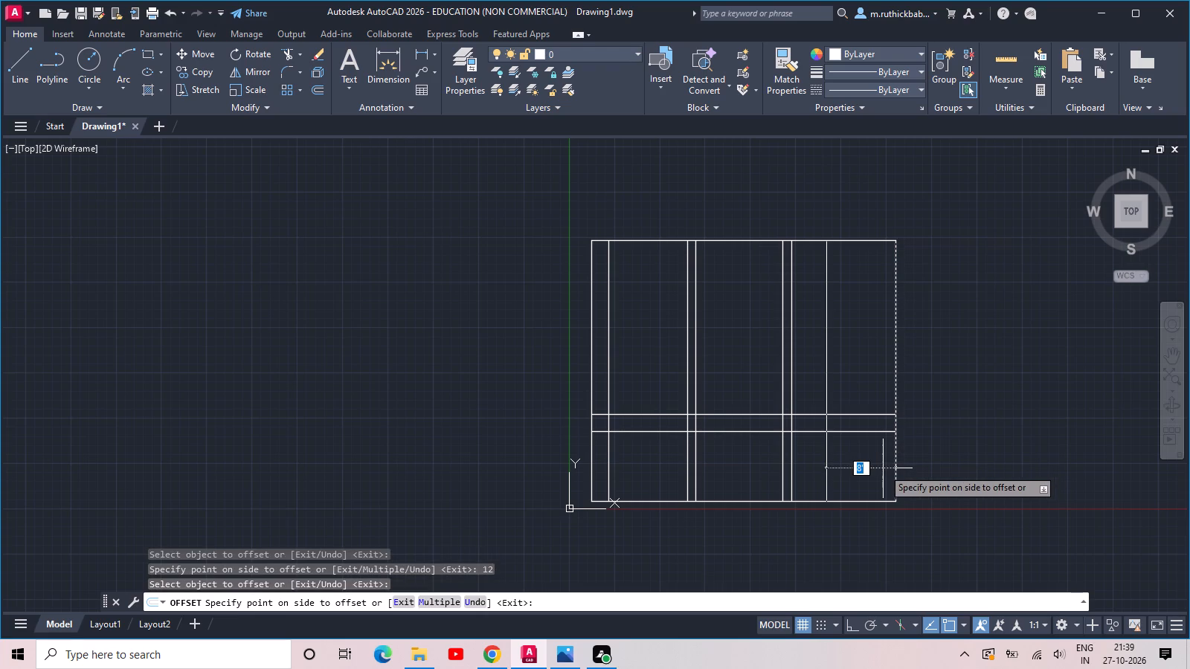
pyautogui.write('24')
pyautogui.press('space')
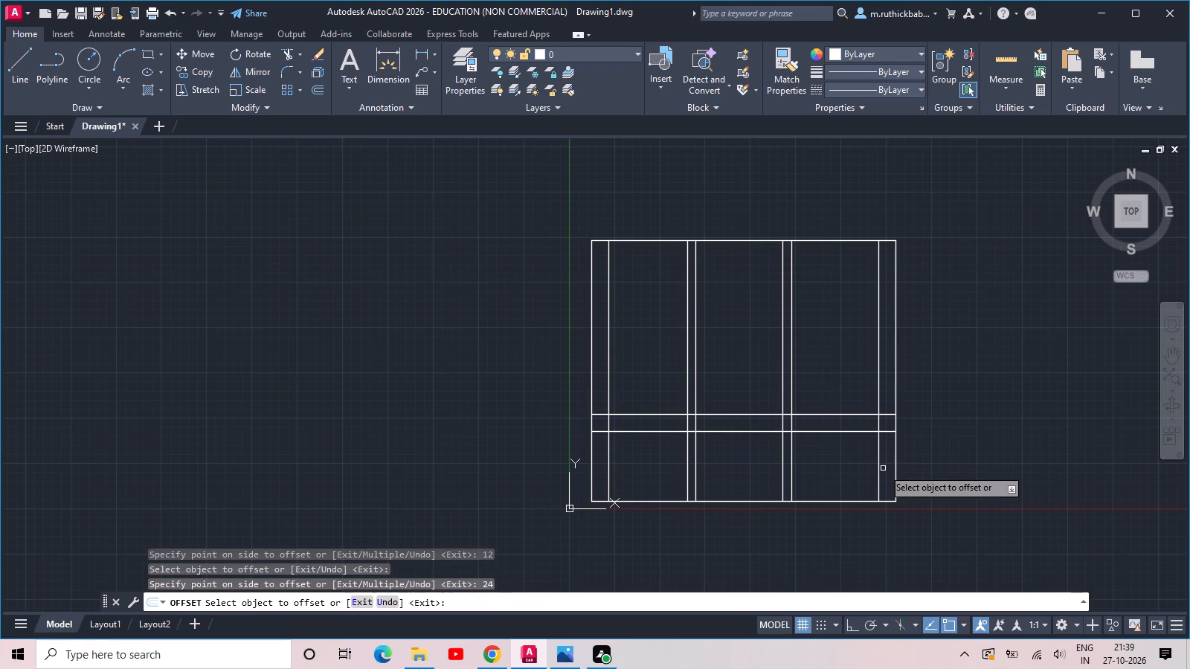
pyautogui.press('Escape')
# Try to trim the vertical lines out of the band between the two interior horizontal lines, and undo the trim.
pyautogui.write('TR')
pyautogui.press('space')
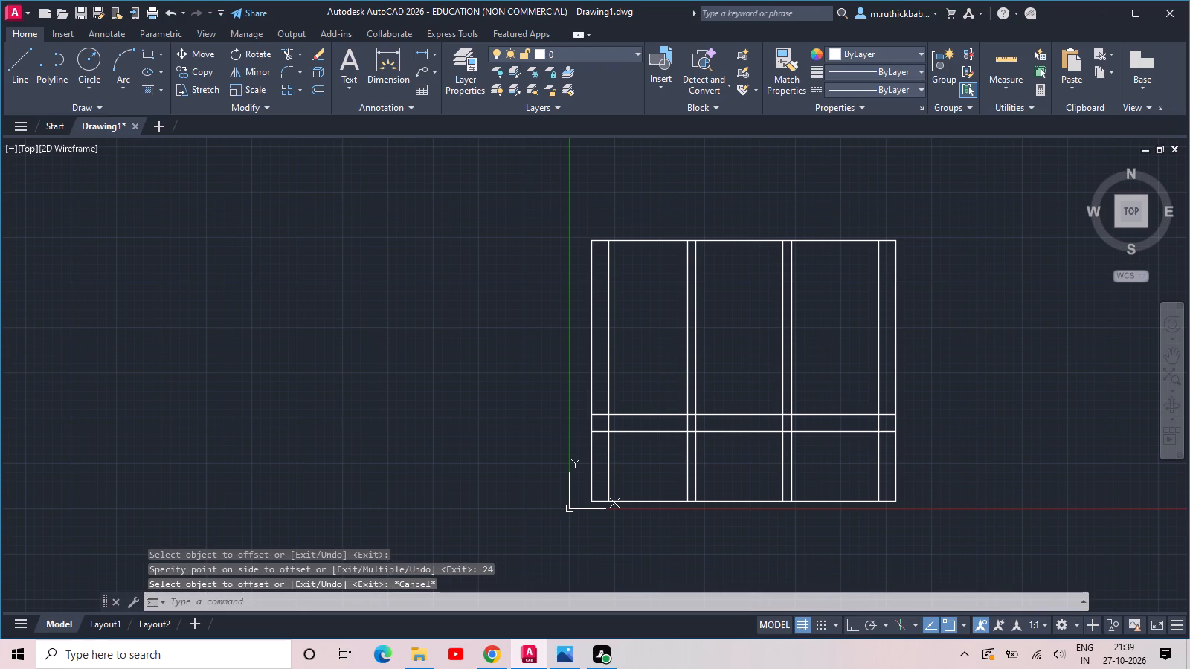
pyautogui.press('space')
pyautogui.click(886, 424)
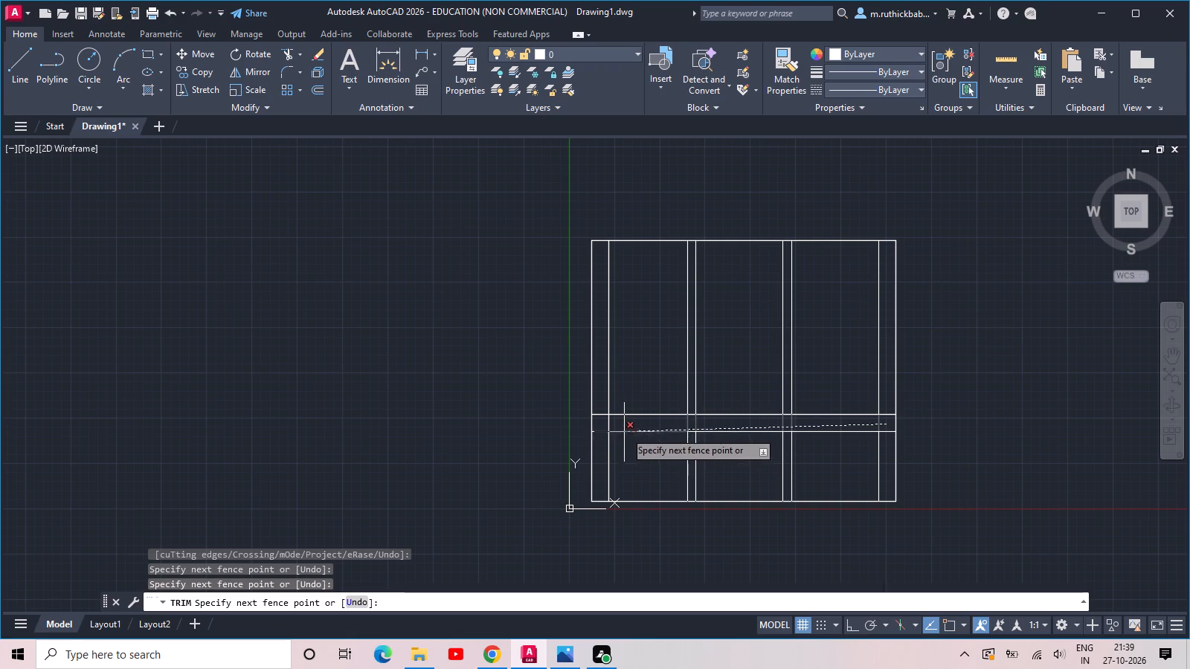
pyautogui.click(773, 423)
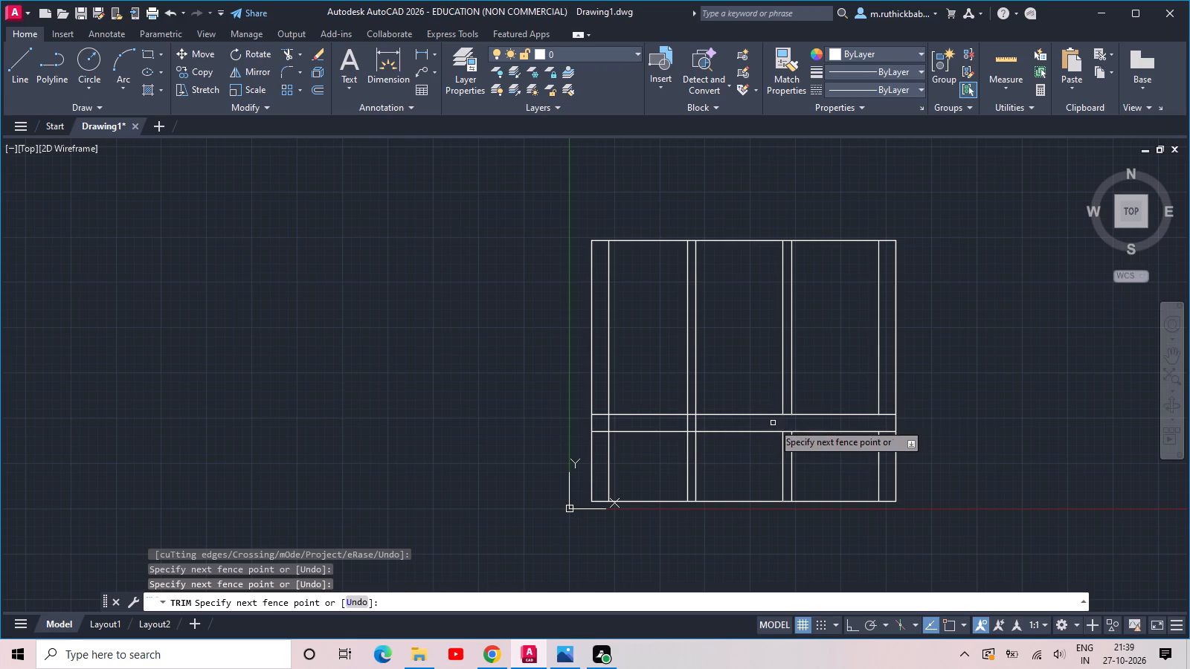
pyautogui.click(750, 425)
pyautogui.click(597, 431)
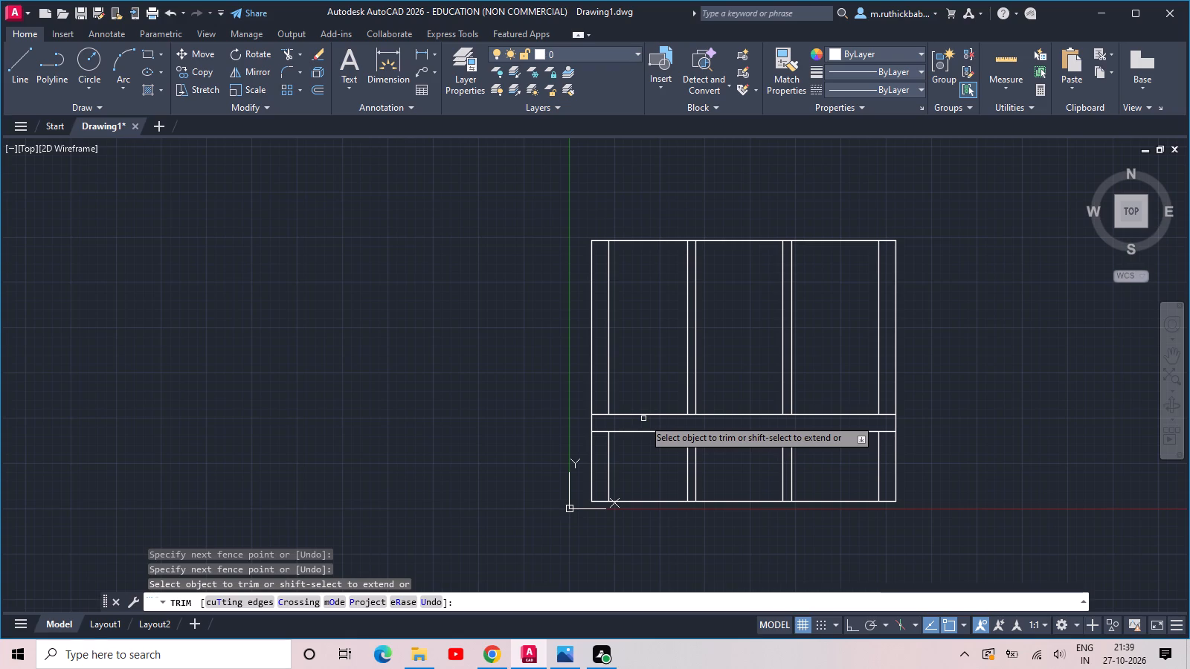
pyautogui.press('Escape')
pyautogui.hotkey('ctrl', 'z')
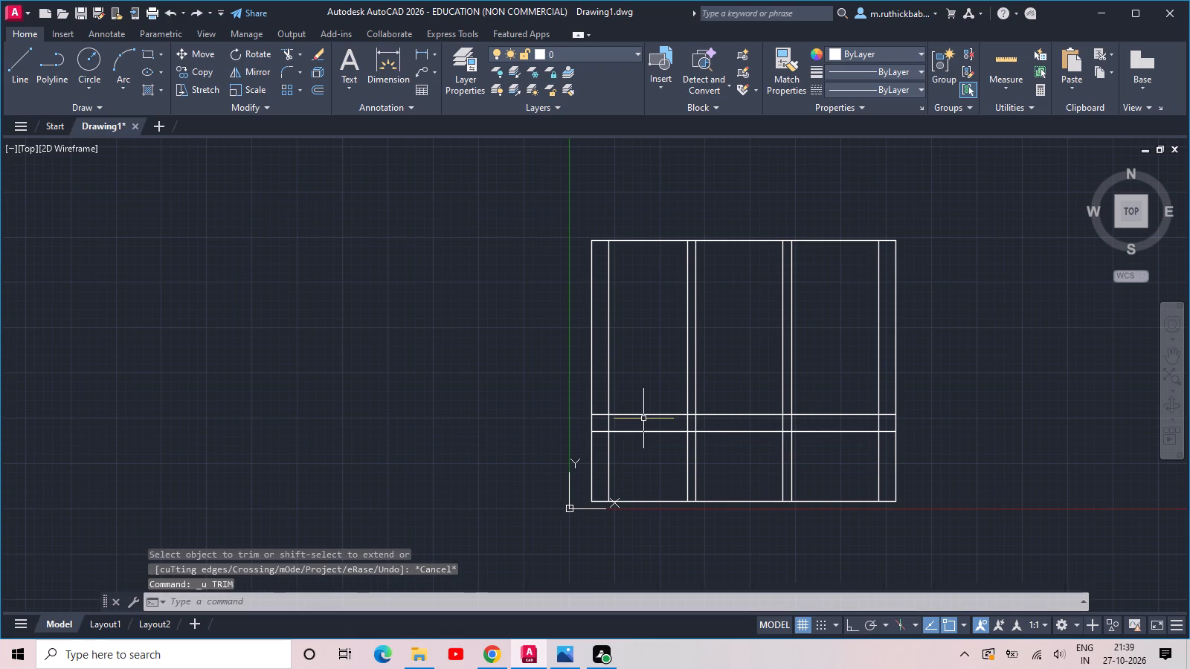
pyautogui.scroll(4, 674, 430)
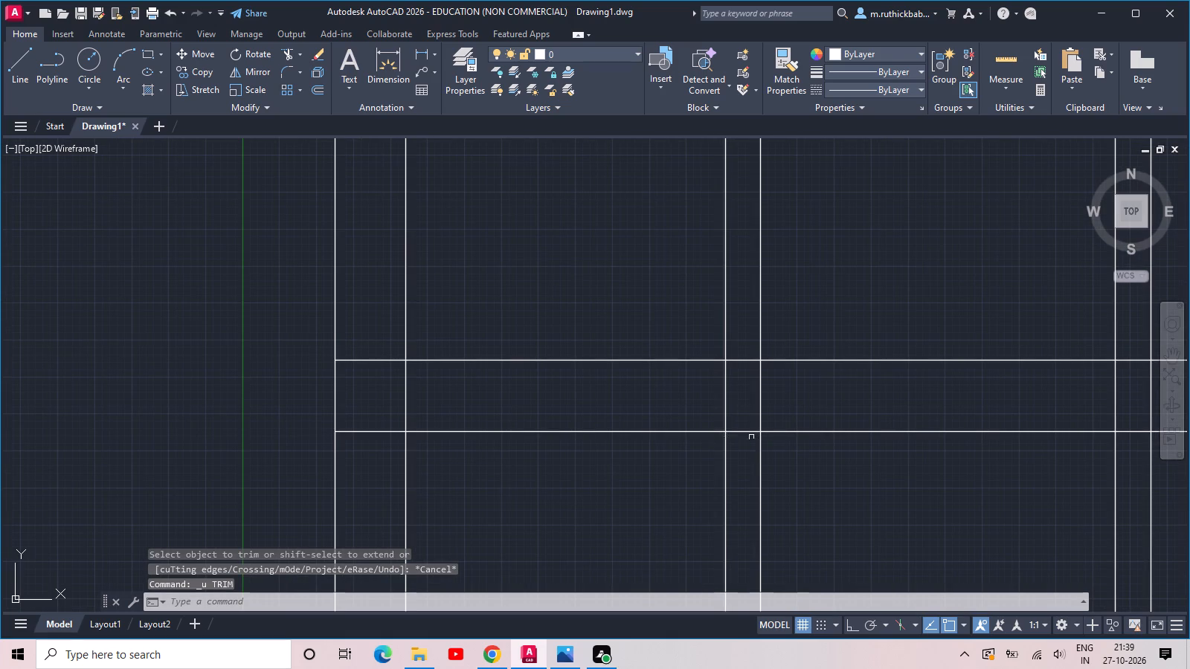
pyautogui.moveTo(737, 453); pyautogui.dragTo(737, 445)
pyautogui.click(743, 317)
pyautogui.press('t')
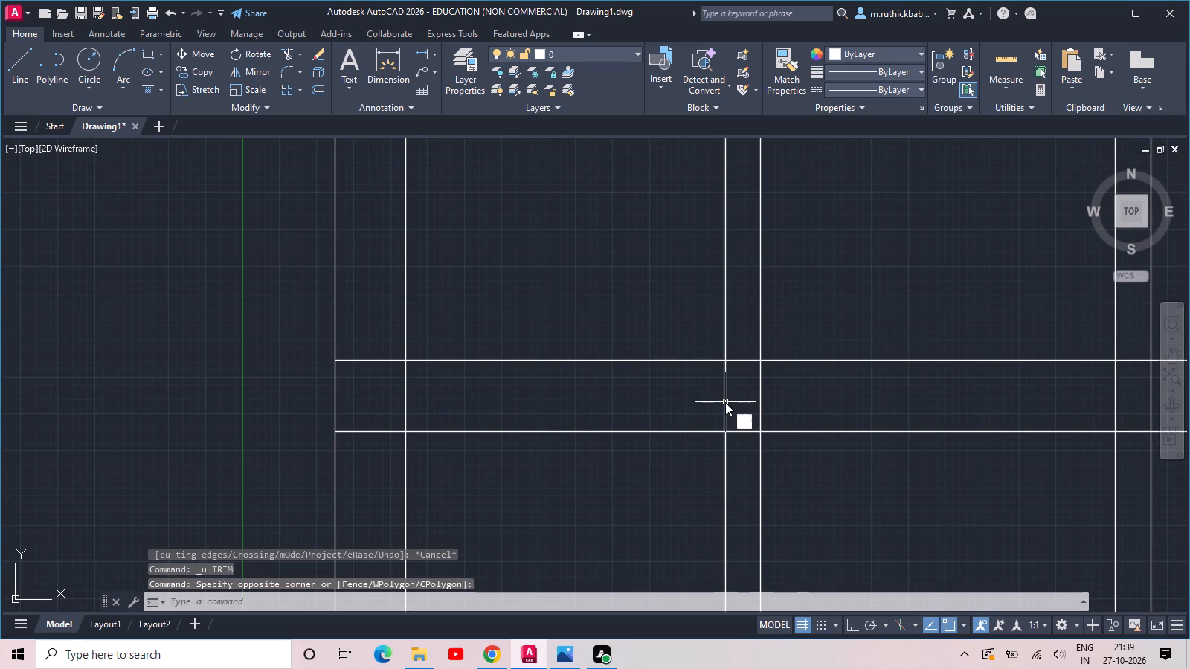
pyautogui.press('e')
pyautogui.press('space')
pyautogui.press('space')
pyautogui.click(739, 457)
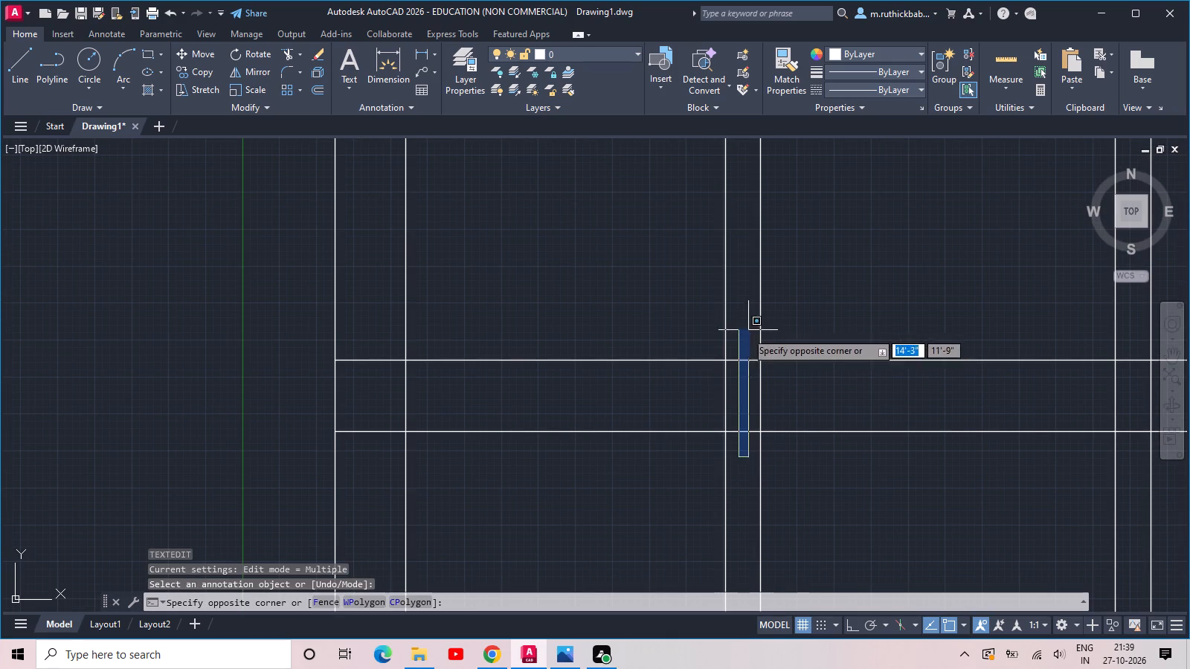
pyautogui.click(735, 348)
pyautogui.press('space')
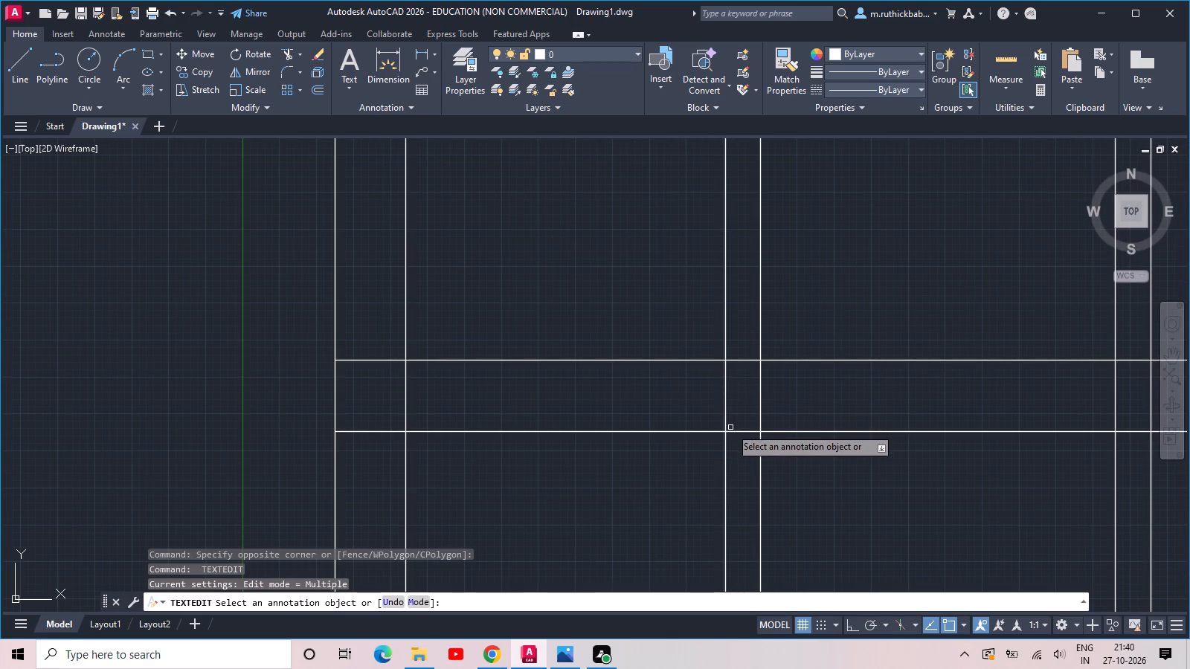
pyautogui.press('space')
# Trim both interior horizontal lines out of the first 12" wide vertical strip and out of the 2' strip along the left edge.
pyautogui.write('TR')
pyautogui.press('space')
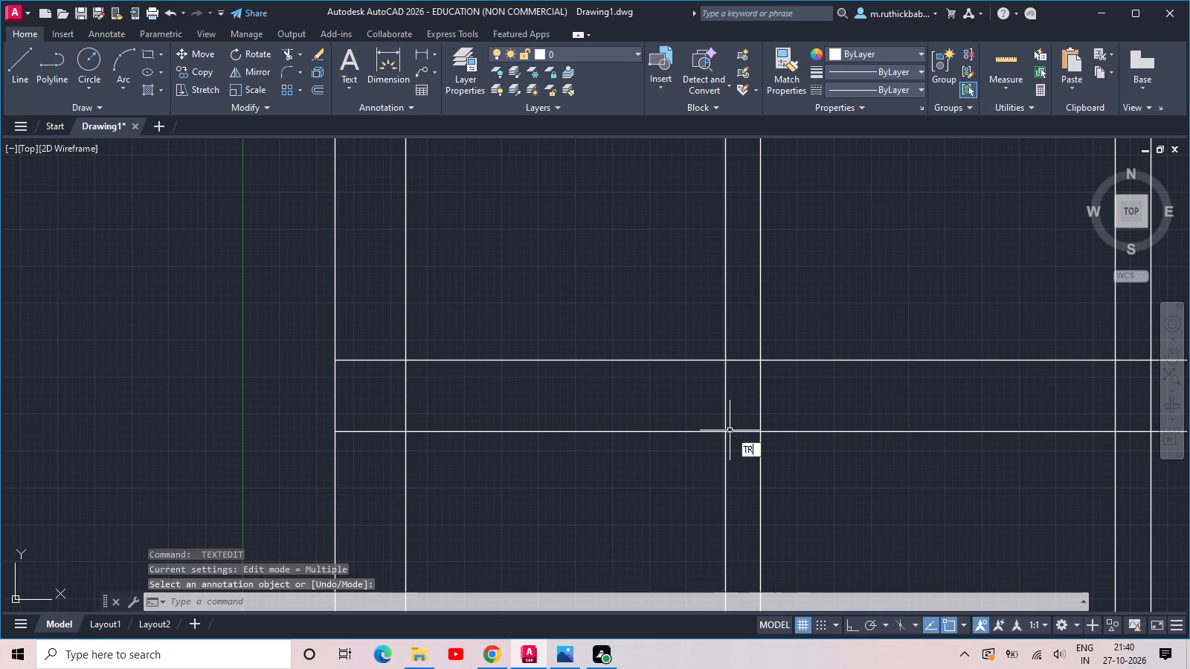
pyautogui.press('space')
pyautogui.click(741, 454)
pyautogui.click(749, 322)
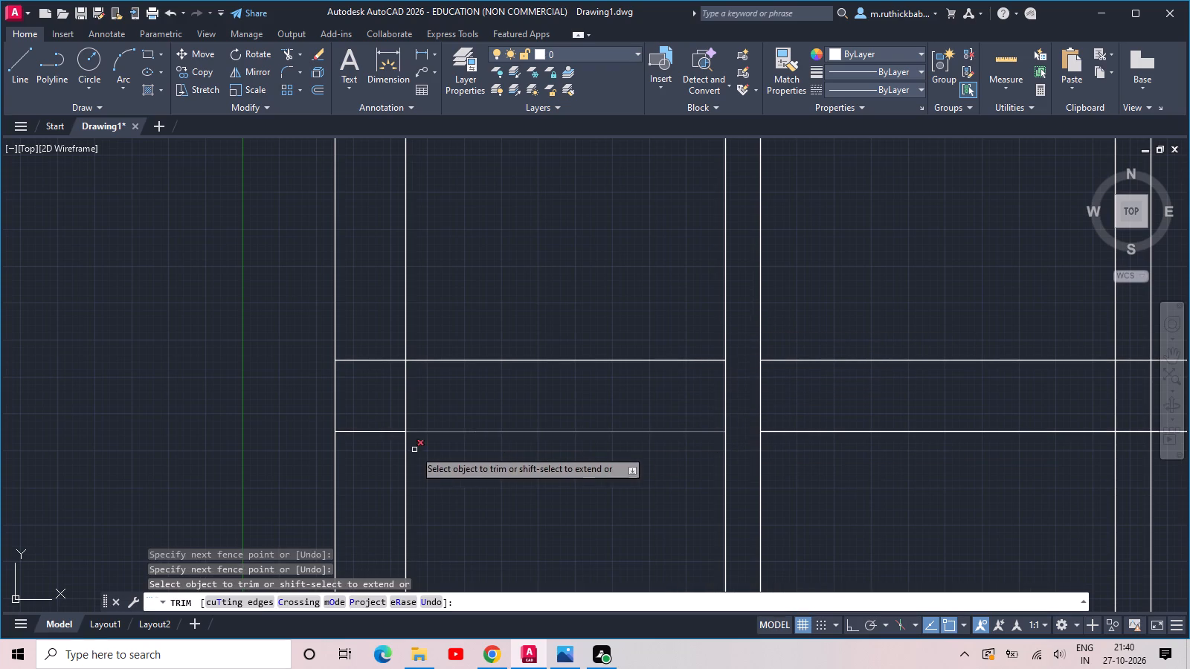
pyautogui.click(370, 476)
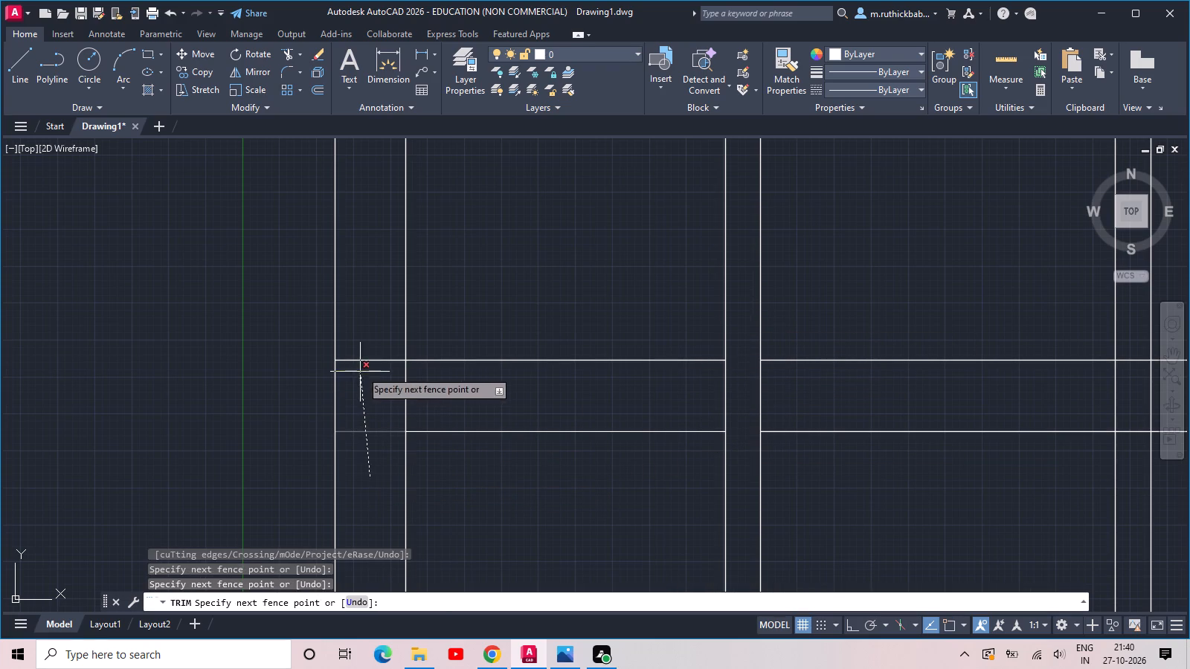
pyautogui.click(367, 335)
# Trim both interior horizontal lines out of the 2' strip along the right edge and out of the second 12" wide vertical strip.
pyautogui.scroll(-3, 367, 337)
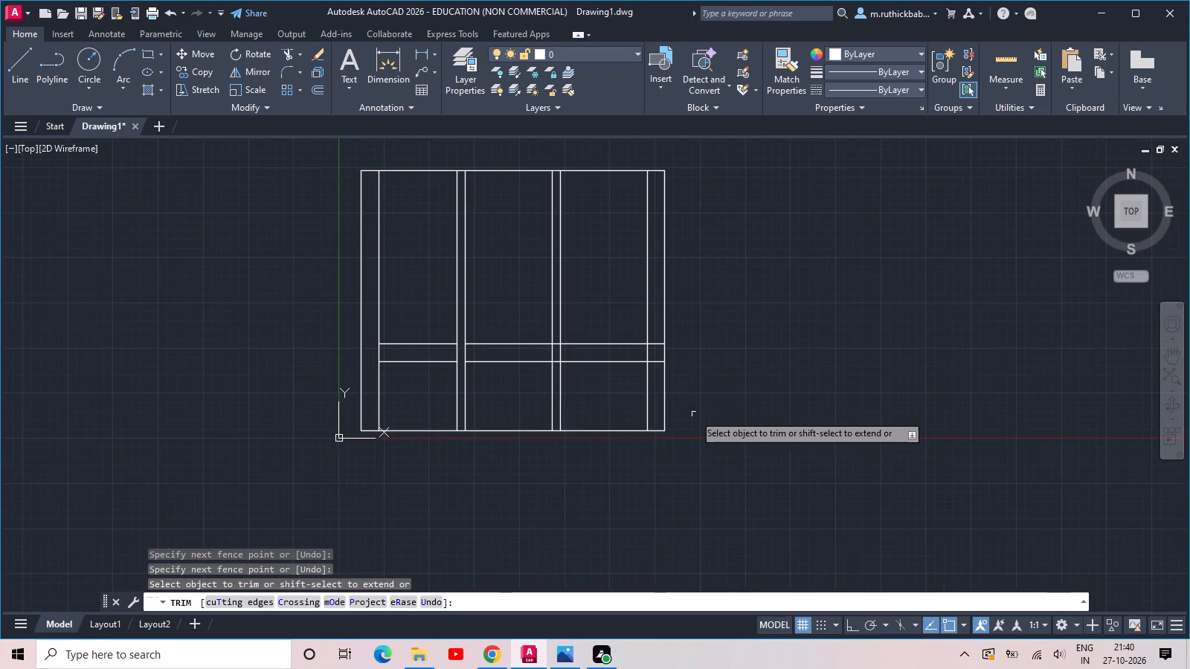
pyautogui.scroll(3, 685, 352)
pyautogui.moveTo(598, 417); pyautogui.dragTo(595, 397)
pyautogui.click(588, 274)
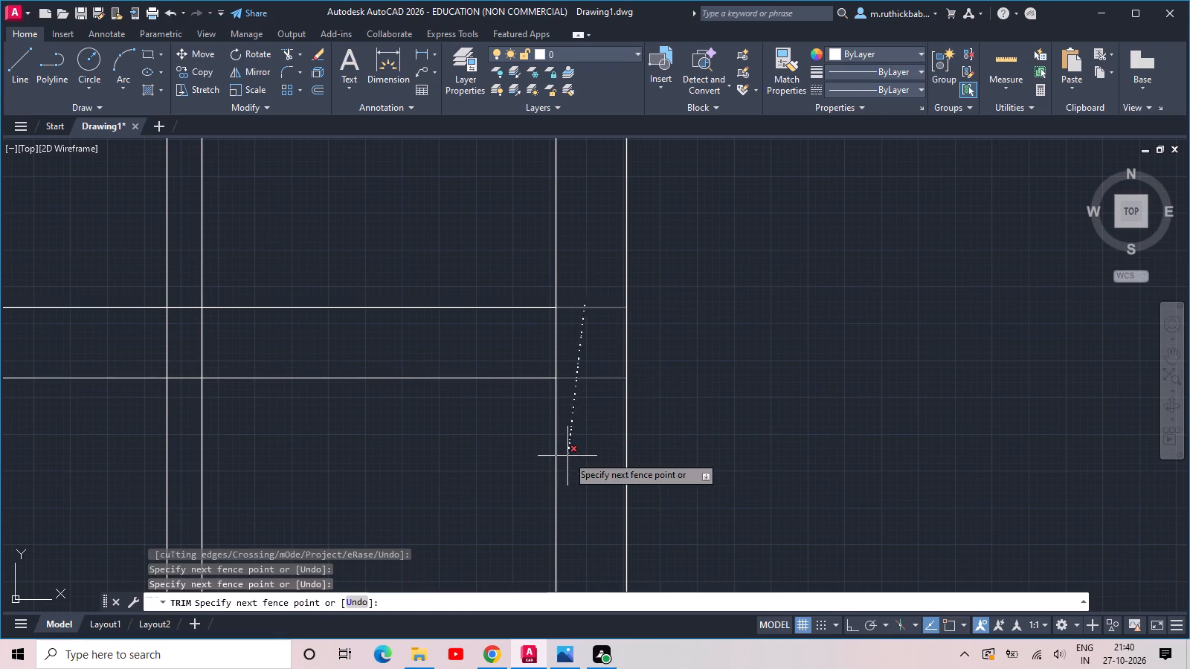
pyautogui.click(567, 456)
pyautogui.moveTo(177, 398); pyautogui.dragTo(179, 390)
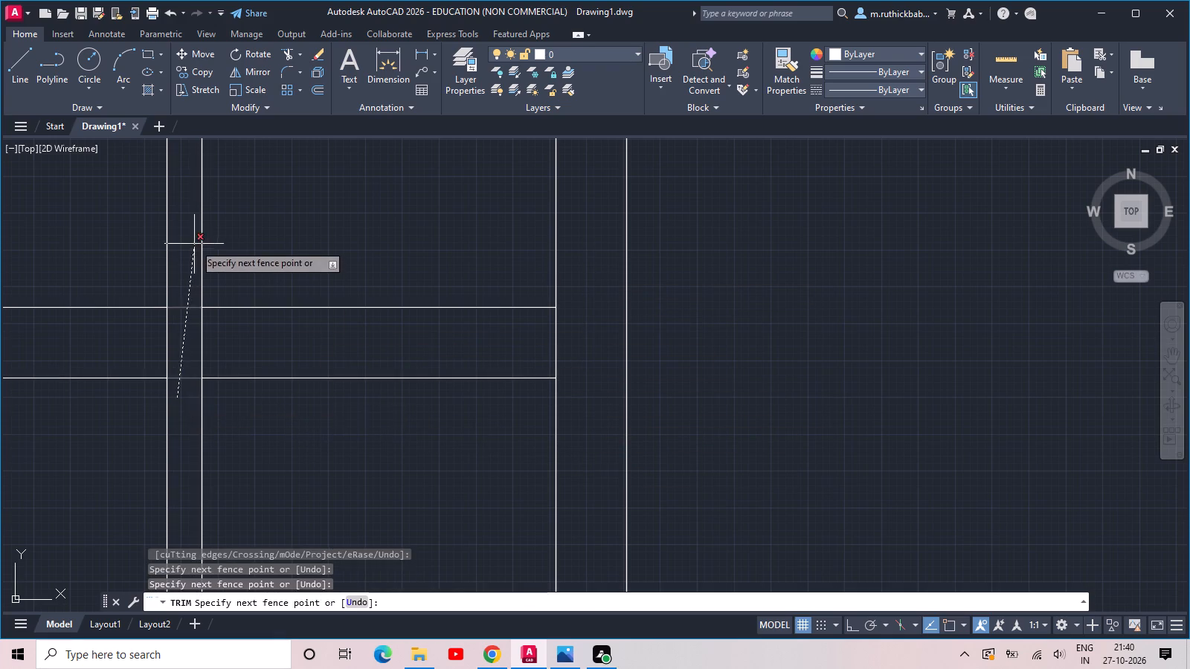
pyautogui.click(190, 242)
pyautogui.scroll(-3, 190, 236)
pyautogui.moveTo(192, 251); pyautogui.dragTo(733, 427, button='middle')
pyautogui.press('Escape')
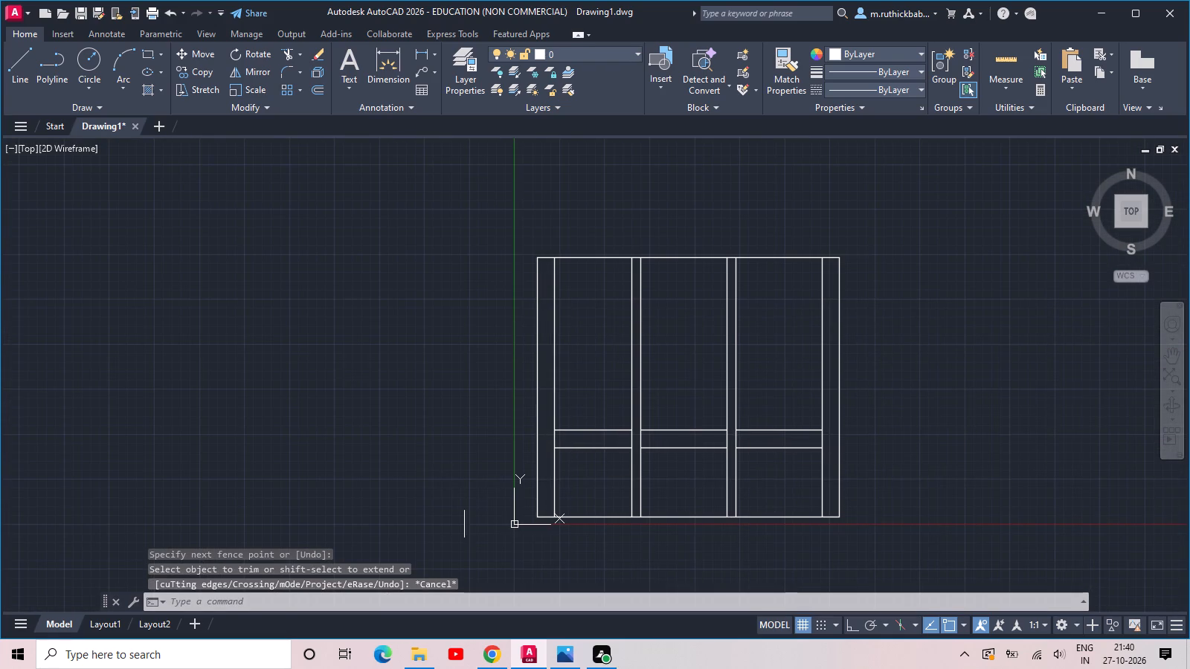
# Save the drawing in Documents as 12 ELEVATION.
pyautogui.hotkey('ctrl', 's')
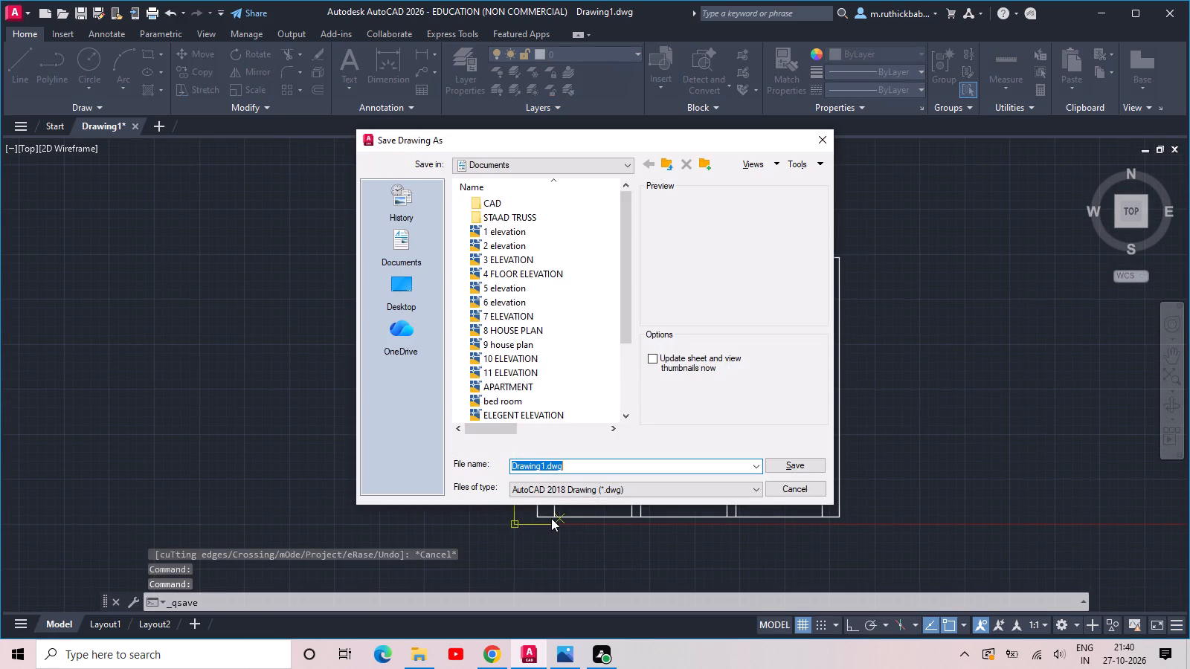
pyautogui.write('12')
pyautogui.press('space')
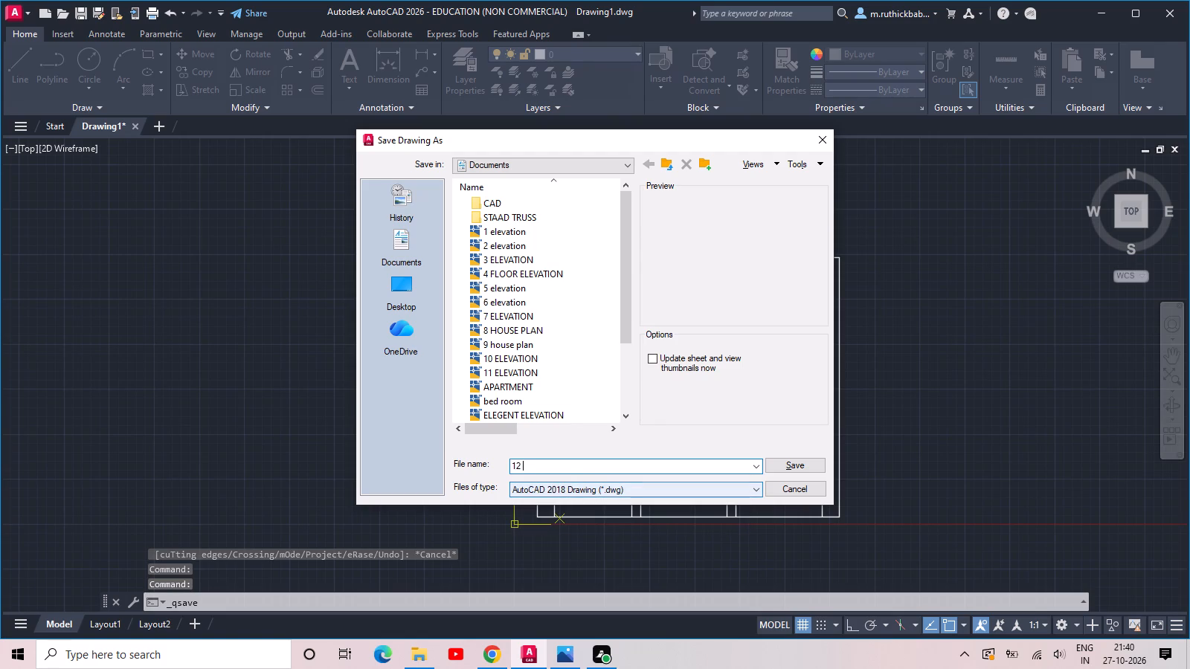
pyautogui.write('ELEVATION')
pyautogui.press('Return')
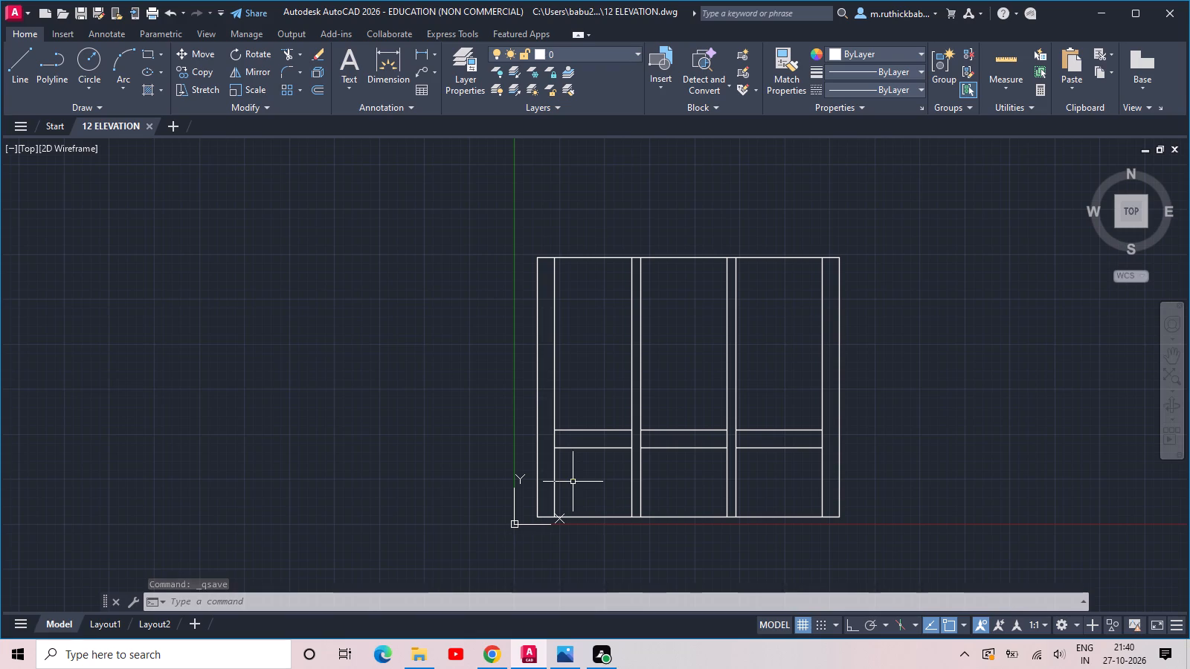
# Offset the left bay's lower horizontal line 9" downward, and offset that new line another 9" downward.
pyautogui.write('OFF')
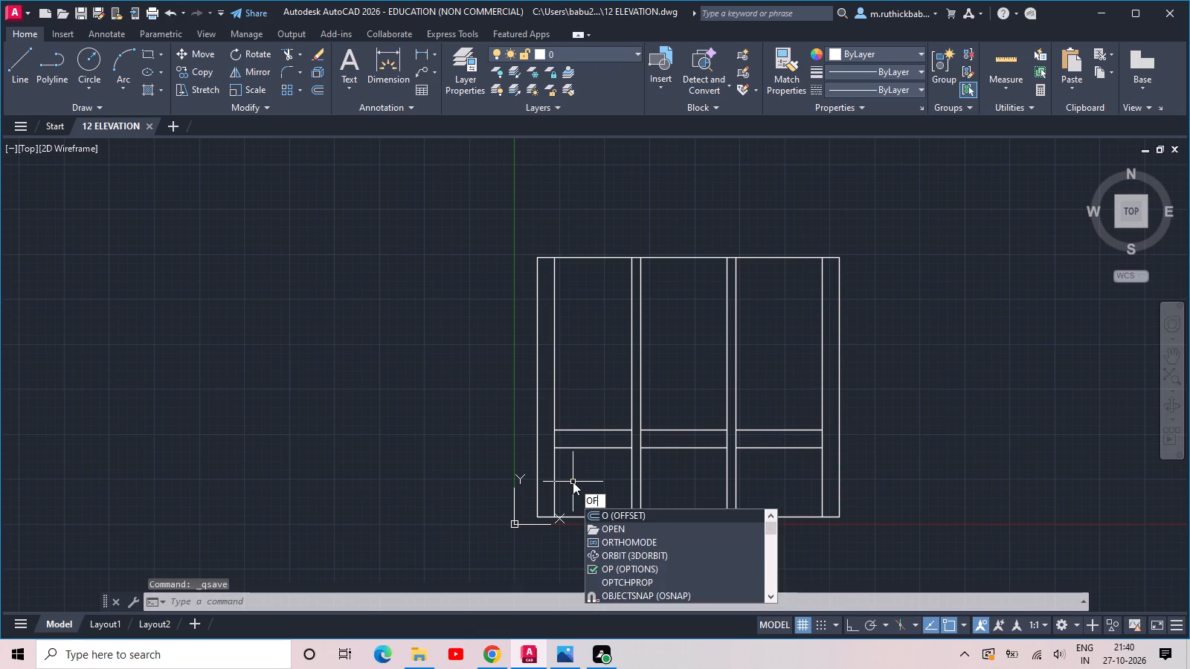
pyautogui.press('space')
pyautogui.scroll(4, 587, 444)
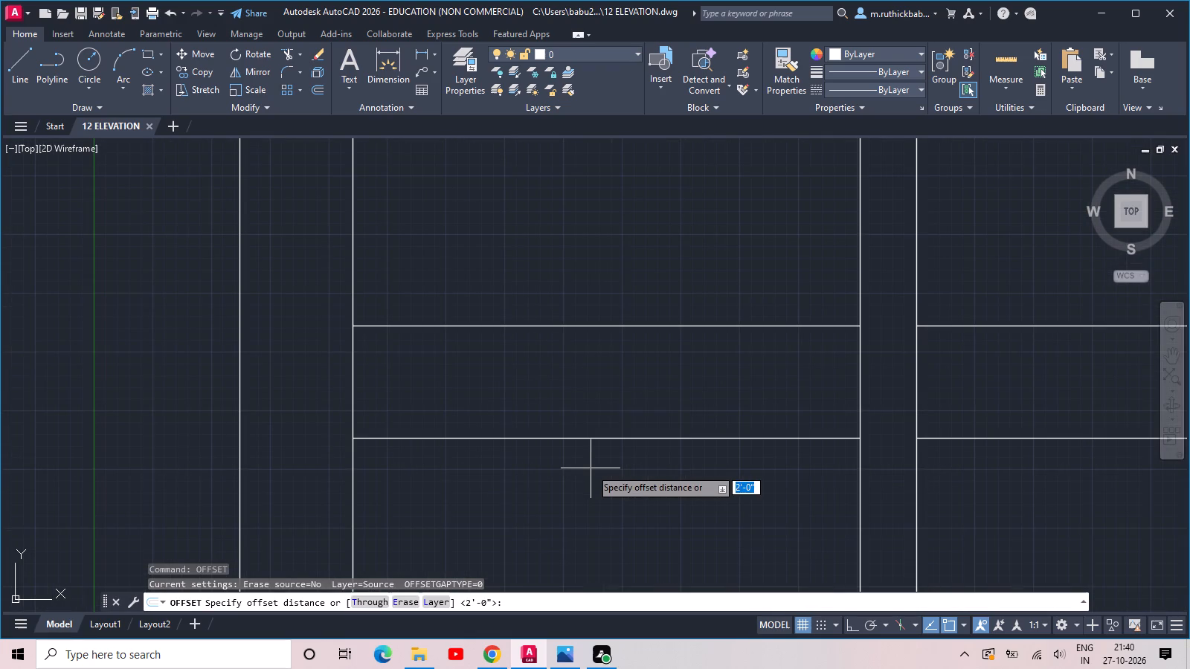
pyautogui.write('9')
pyautogui.press('space')
pyautogui.click(616, 439)
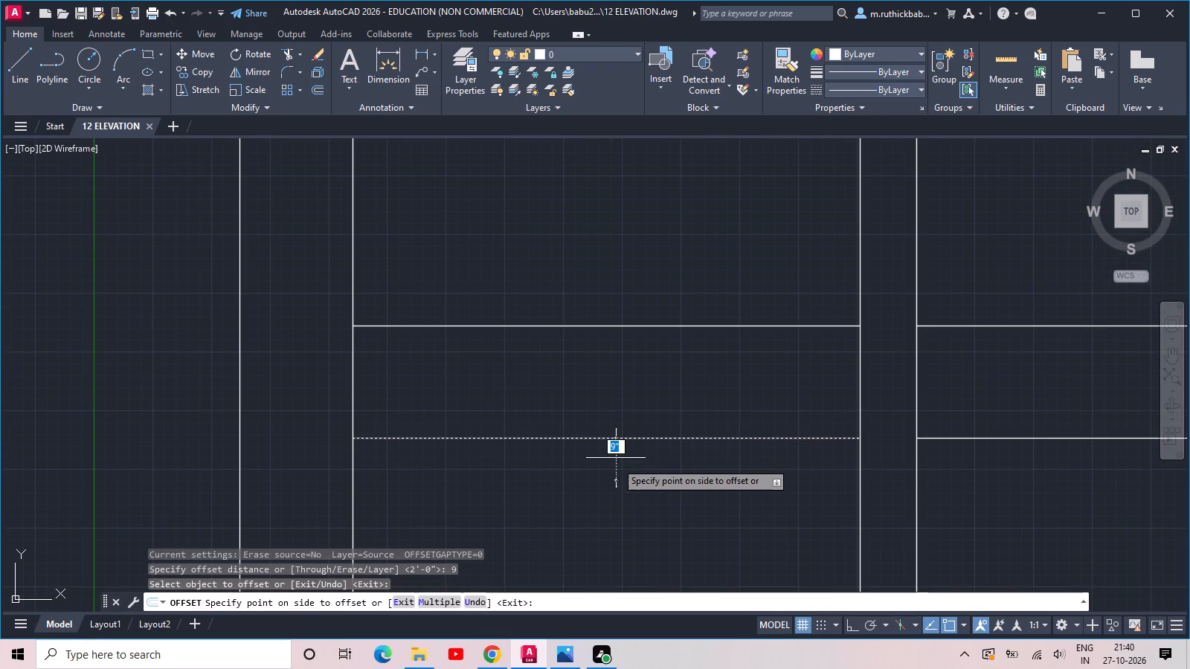
pyautogui.click(617, 475)
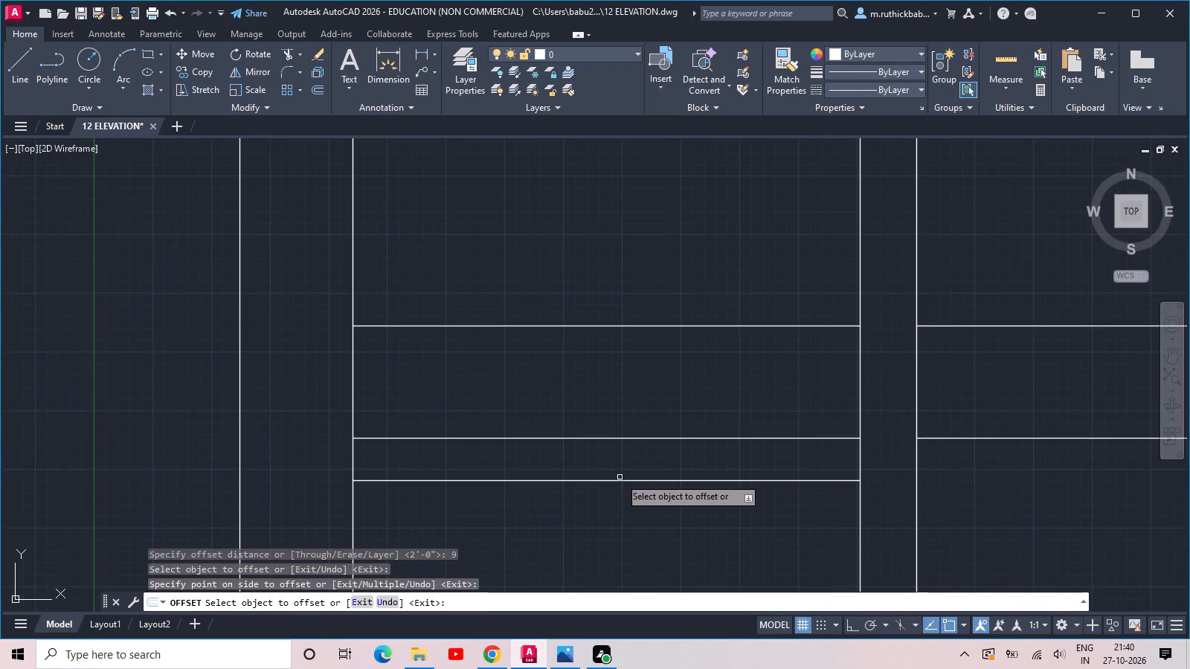
pyautogui.click(620, 481)
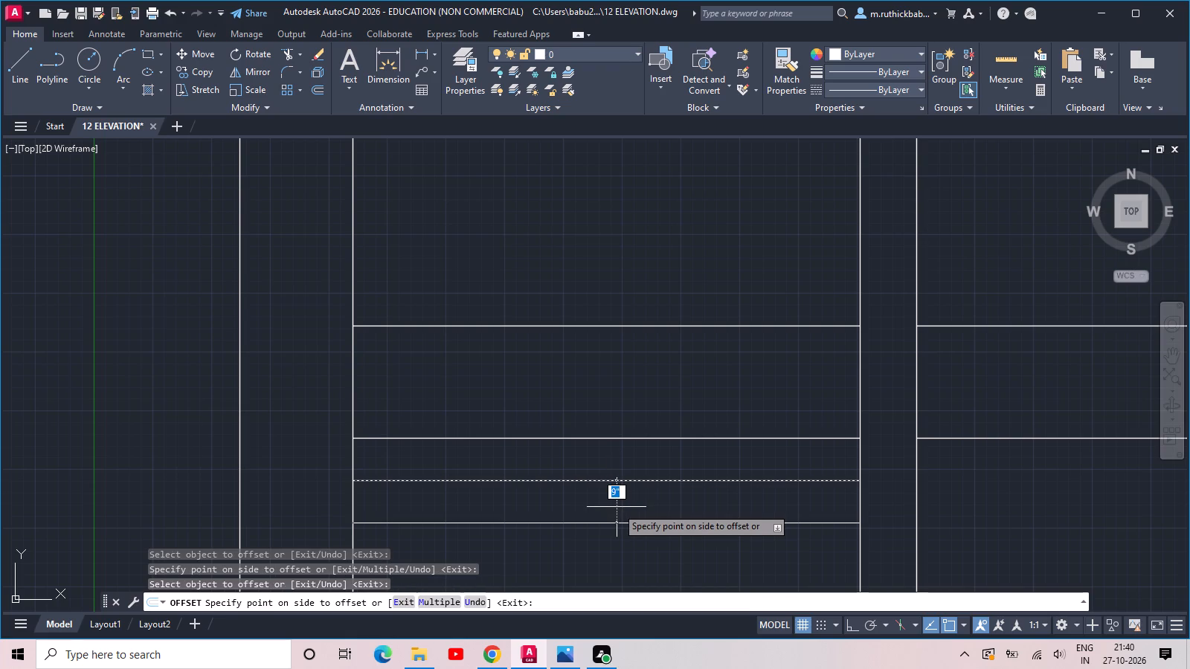
pyautogui.click(617, 507)
pyautogui.scroll(-3, 617, 507)
pyautogui.moveTo(625, 497); pyautogui.dragTo(625, 479, button='middle')
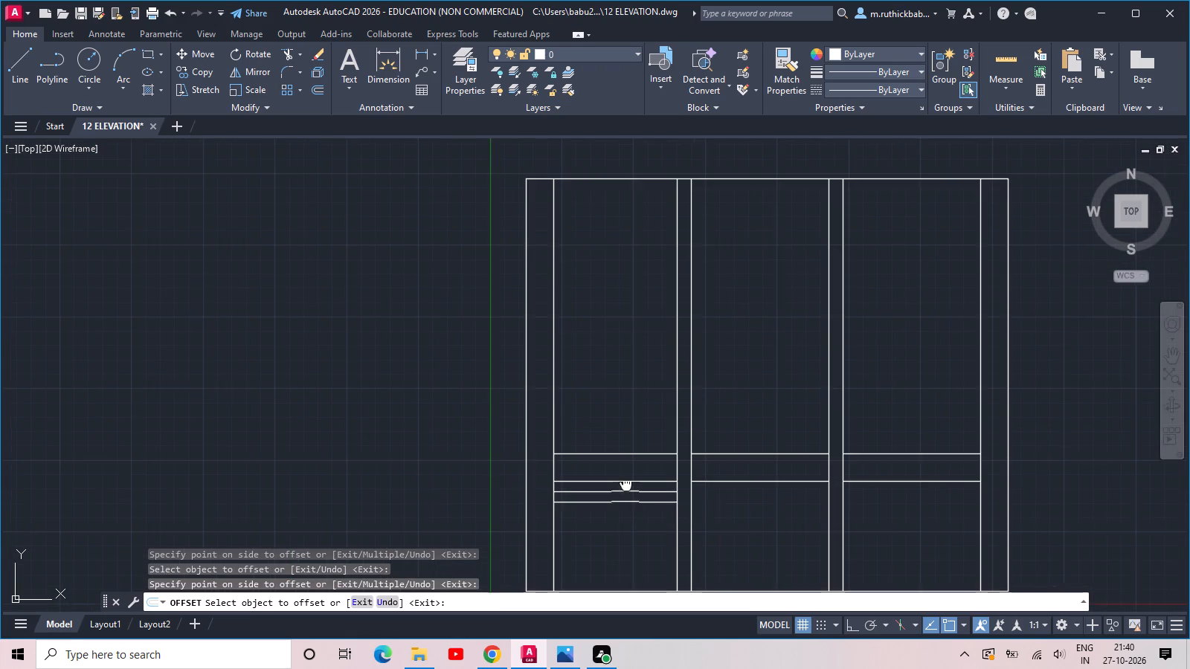
pyautogui.moveTo(625, 479); pyautogui.dragTo(610, 313, button='middle')
pyautogui.scroll(1, 570, 309)
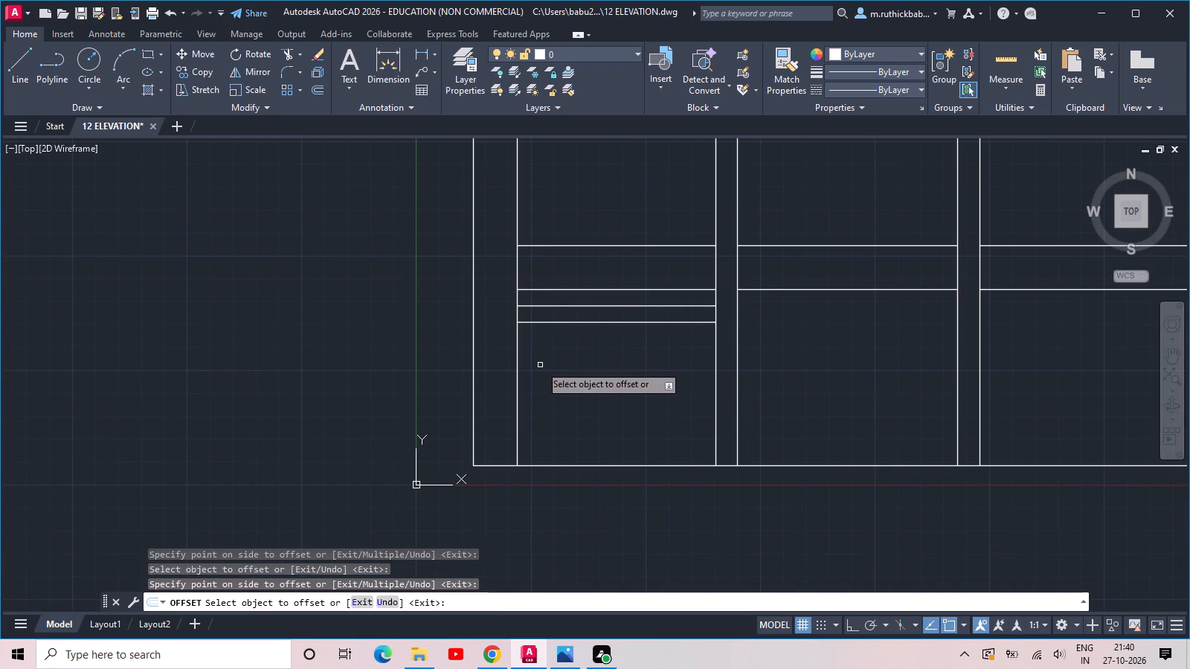
pyautogui.press('Escape')
pyautogui.press('Escape')
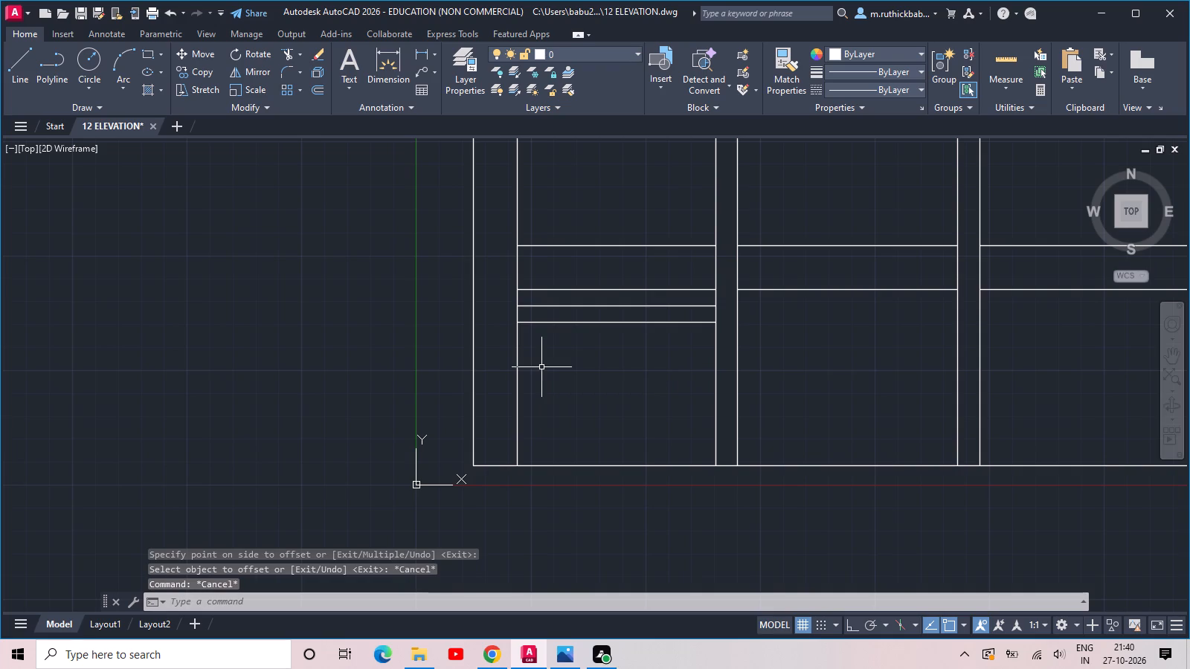
# Insert two Aluminum Window (Elevation) - Imperial blocks, one in the left bay's lower part and one outside the elevation beside the left bay.
pyautogui.hotkey('ctrl', '3')
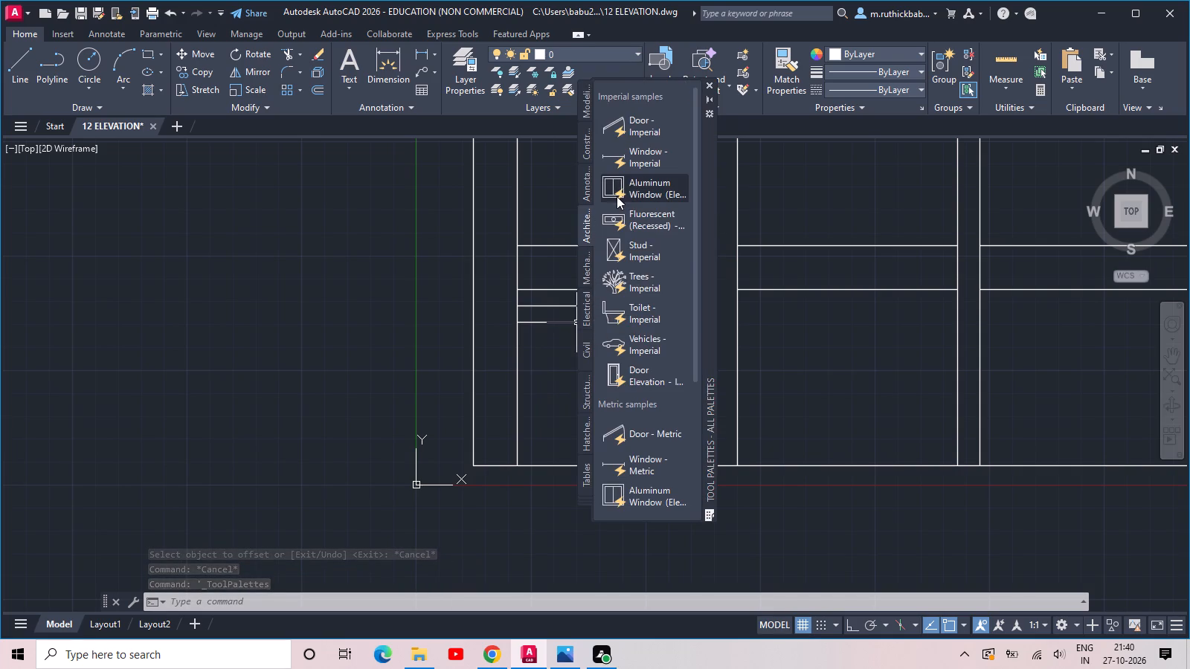
pyautogui.moveTo(617, 186); pyautogui.dragTo(316, 471)
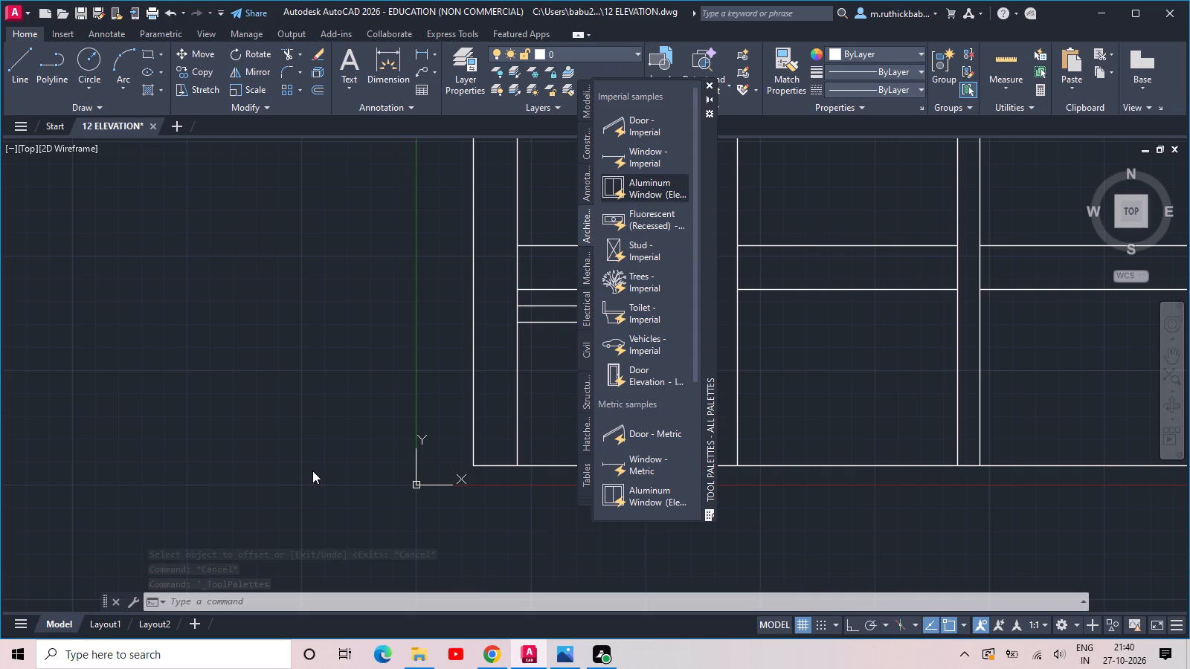
pyautogui.doubleClick(657, 186)
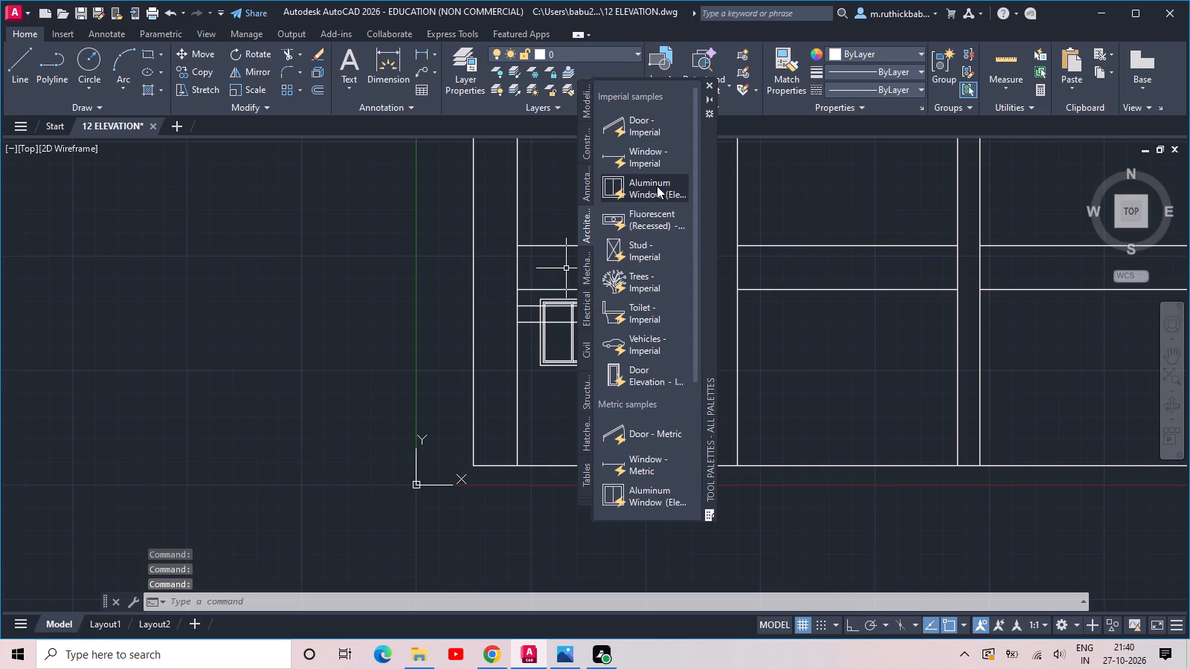
pyautogui.click(365, 415)
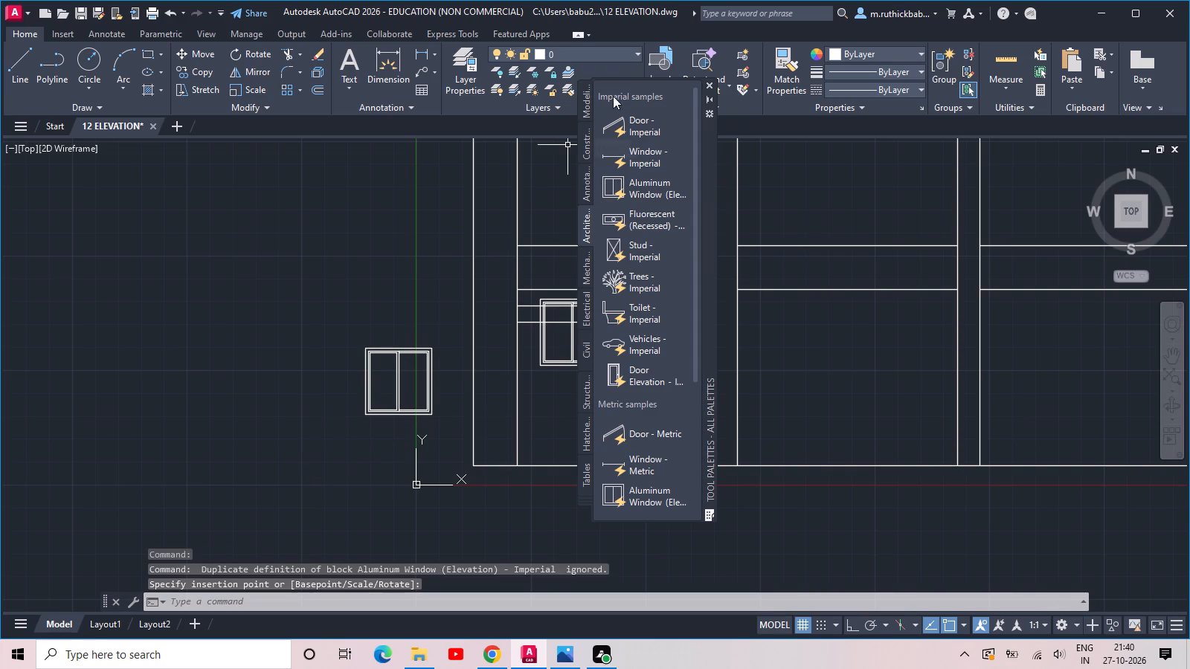
pyautogui.click(711, 84)
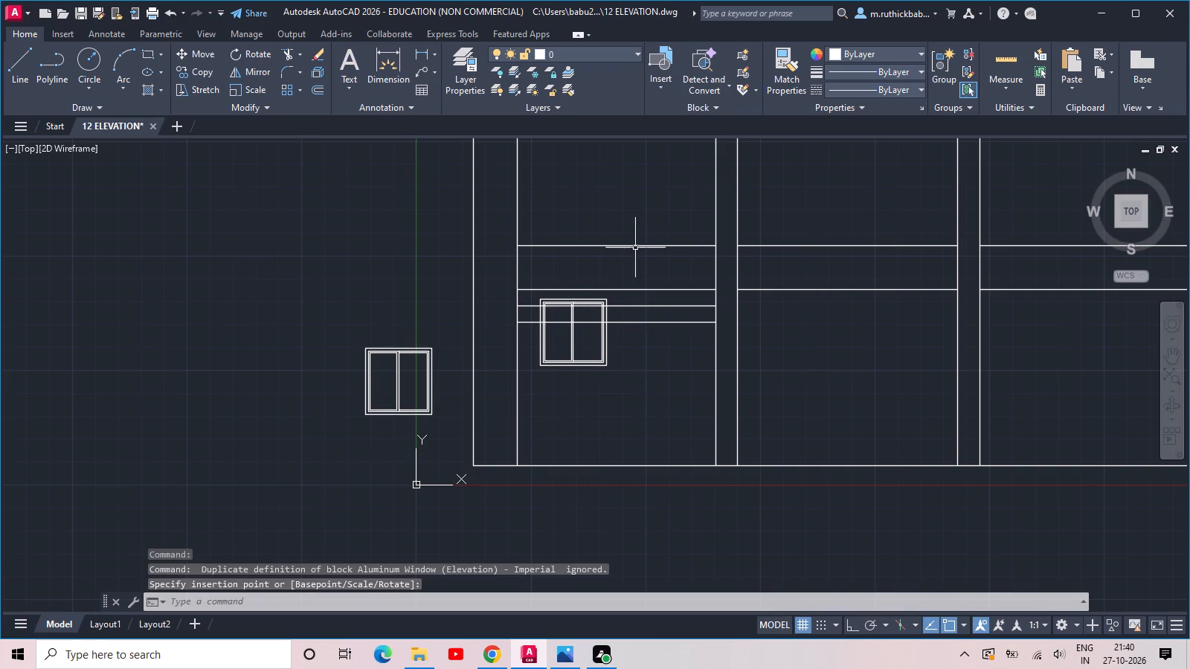
# Move the window block from the left bay to the right bay's base line and delete it.
pyautogui.click(591, 361)
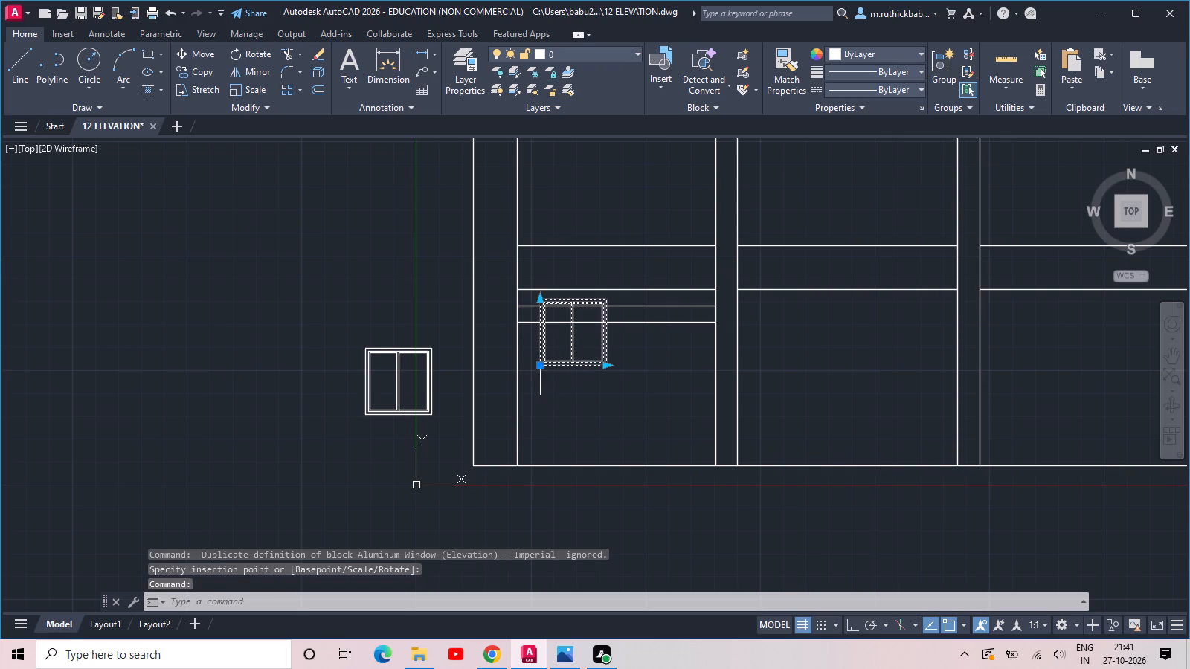
pyautogui.click(537, 369)
pyautogui.moveTo(969, 467); pyautogui.dragTo(823, 485, button='middle')
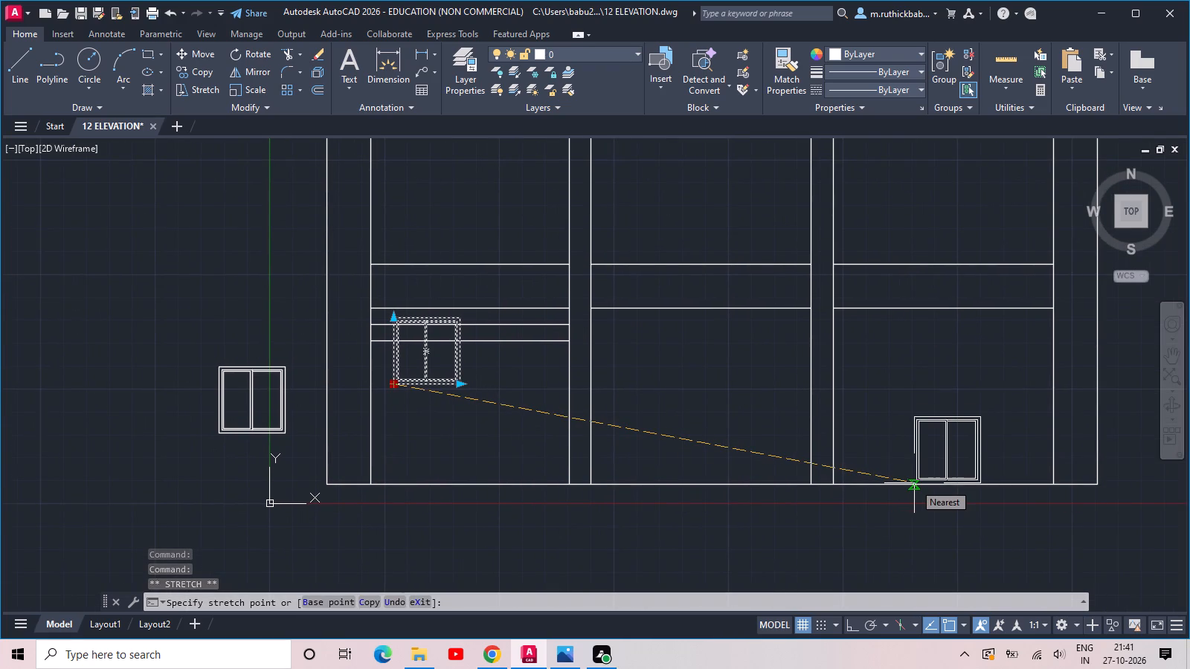
pyautogui.click(914, 483)
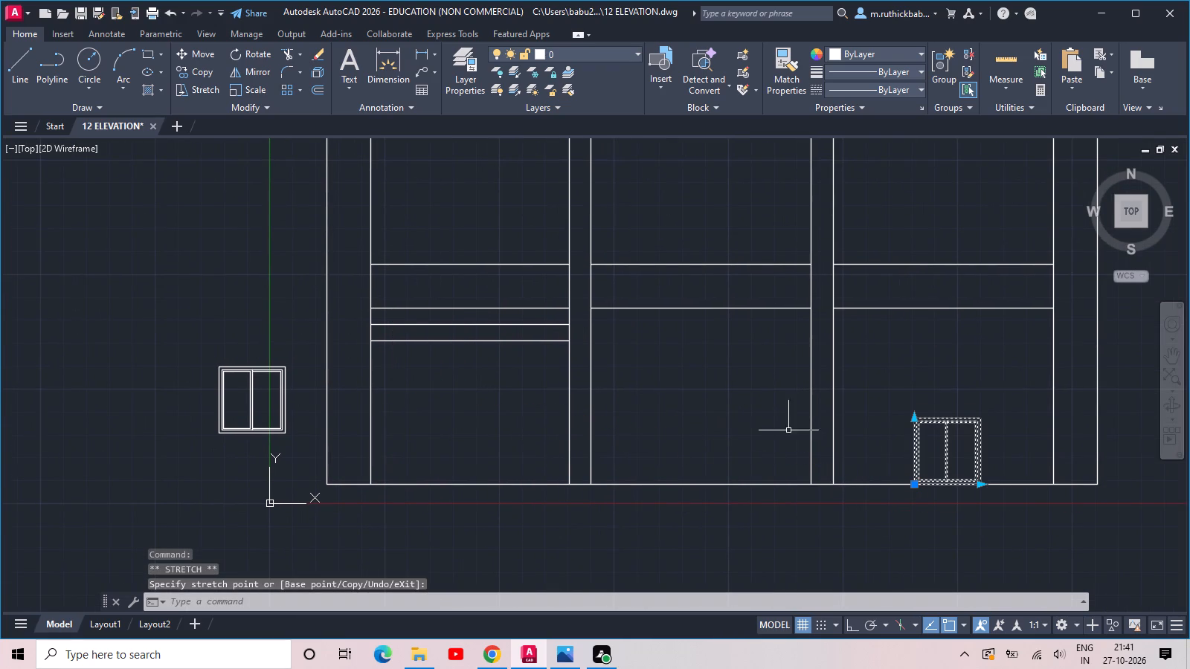
pyautogui.press('Delete')
# Move the remaining window block from outside the elevation onto the base line inside the left bay.
pyautogui.click(234, 394)
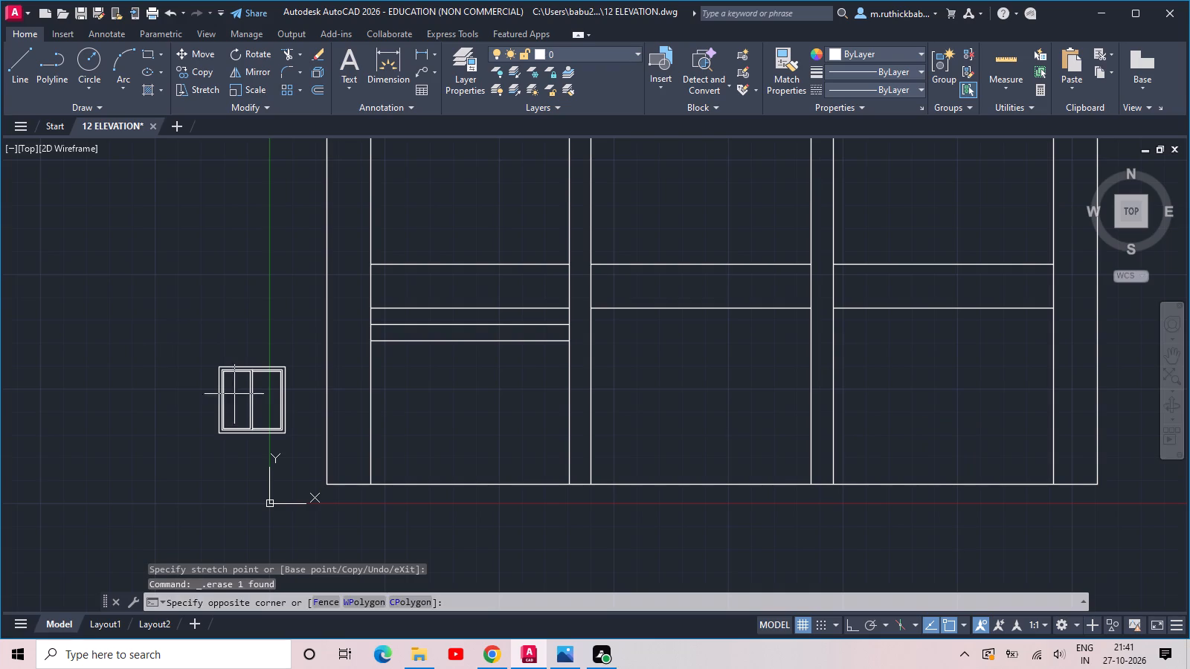
pyautogui.click(176, 329)
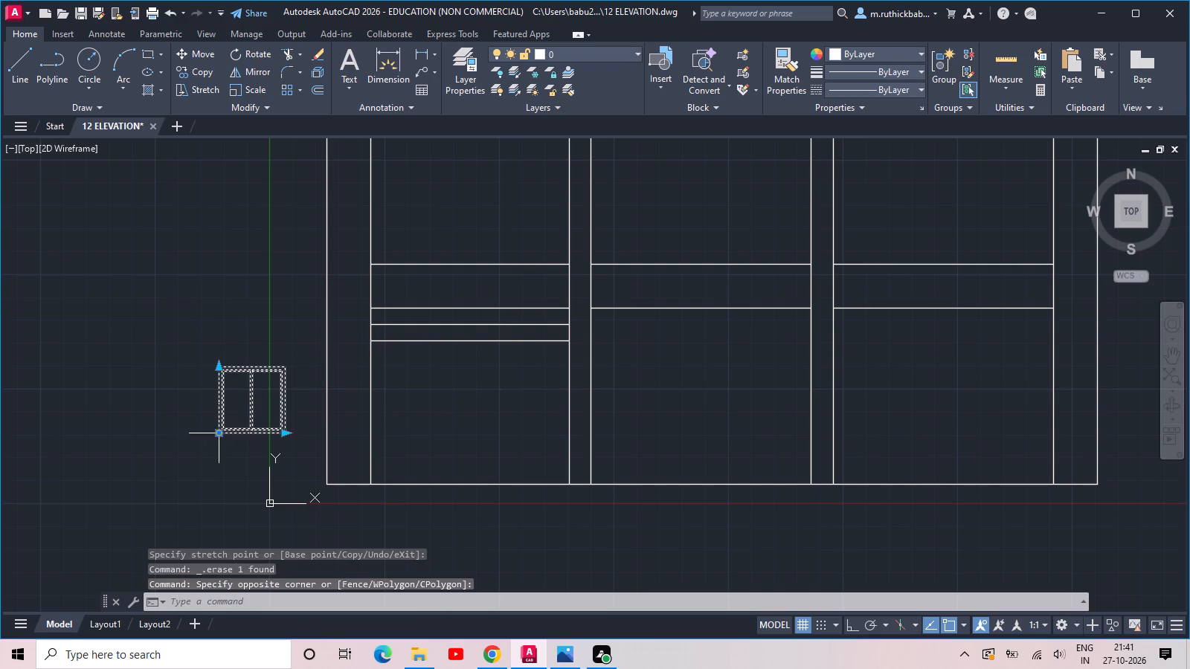
pyautogui.click(217, 435)
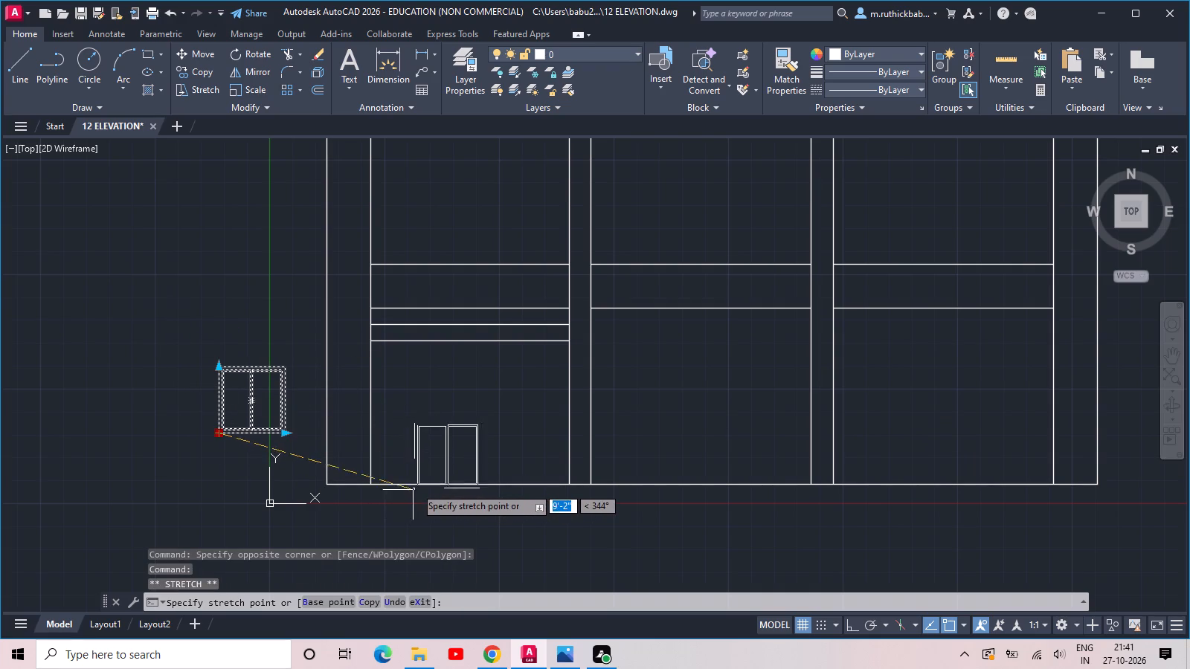
pyautogui.click(409, 485)
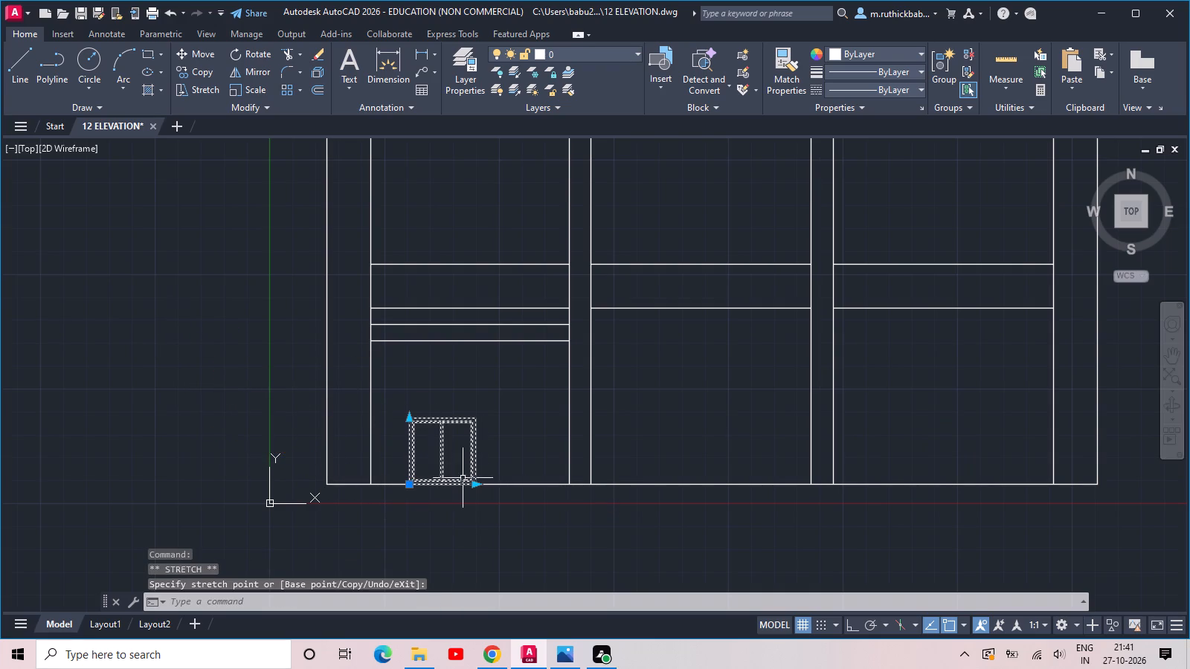
# Enlarge the left bay's window block to its largest available width and height.
pyautogui.click(475, 483)
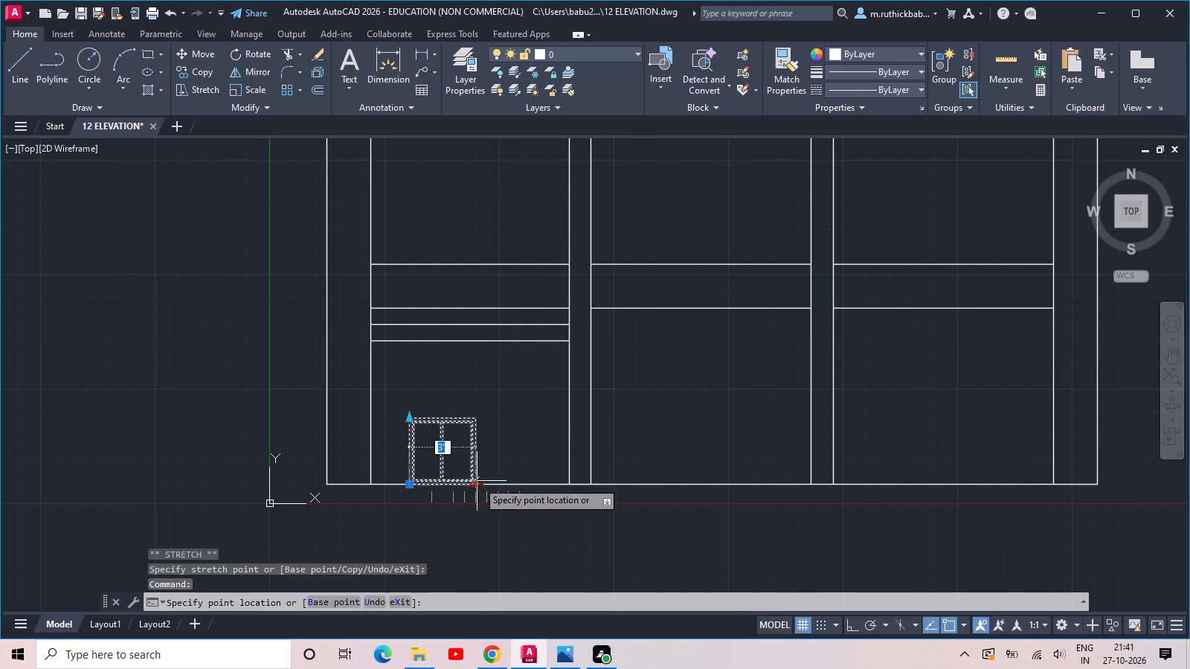
pyautogui.click(550, 482)
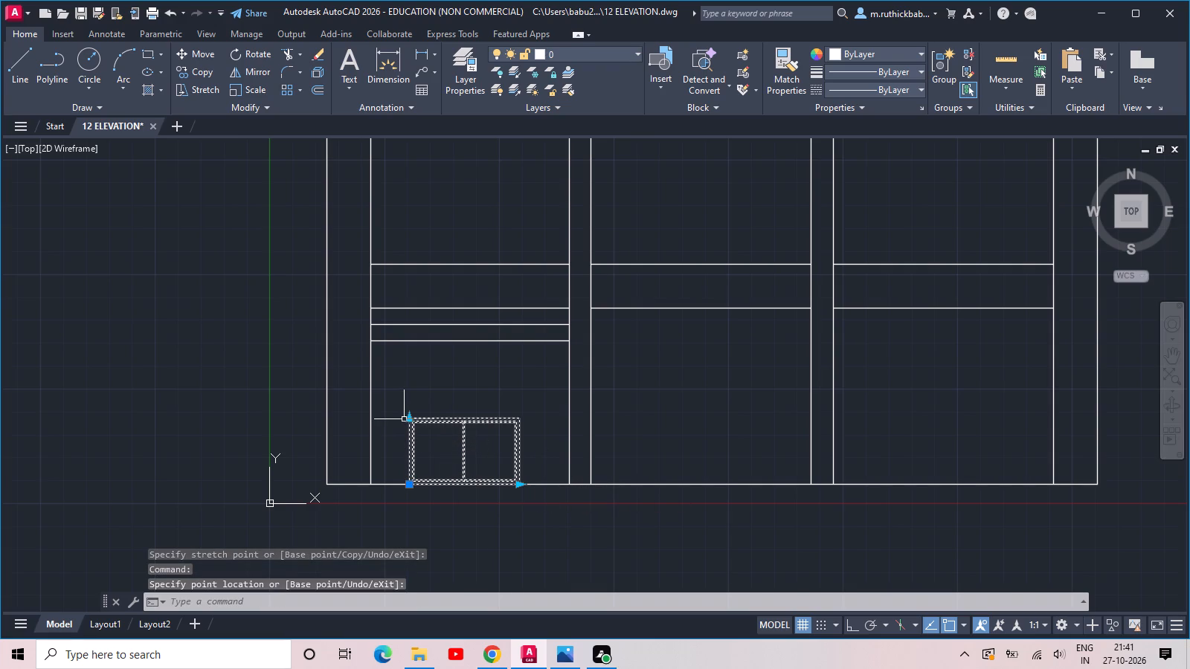
pyautogui.click(405, 419)
pyautogui.click(422, 359)
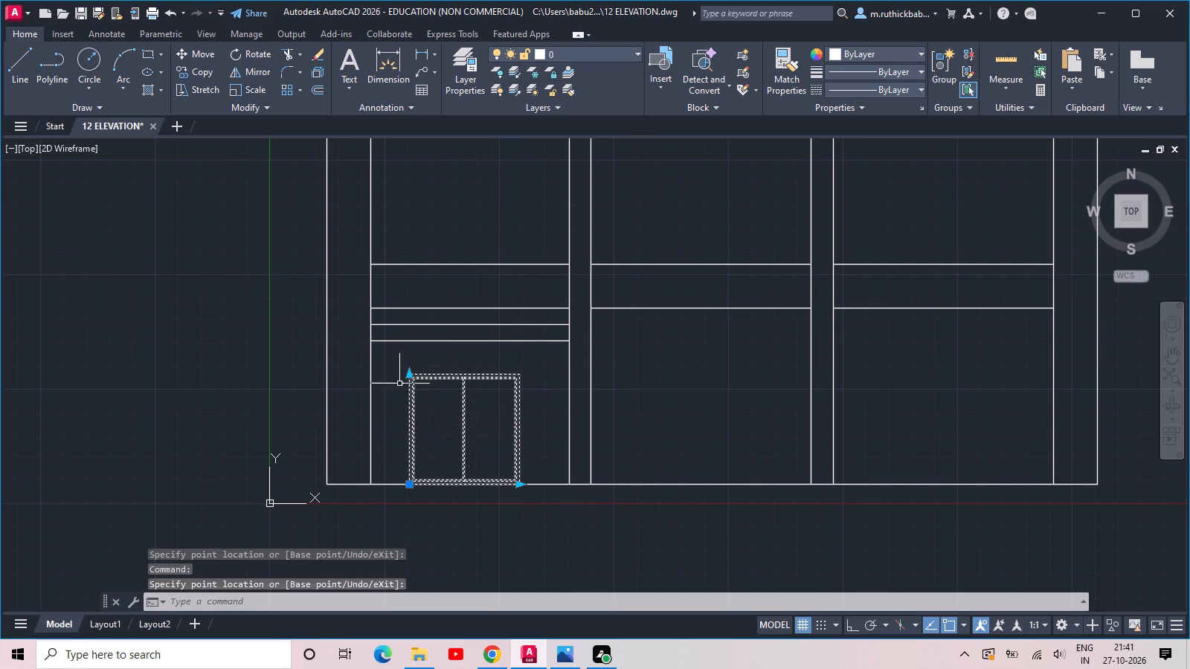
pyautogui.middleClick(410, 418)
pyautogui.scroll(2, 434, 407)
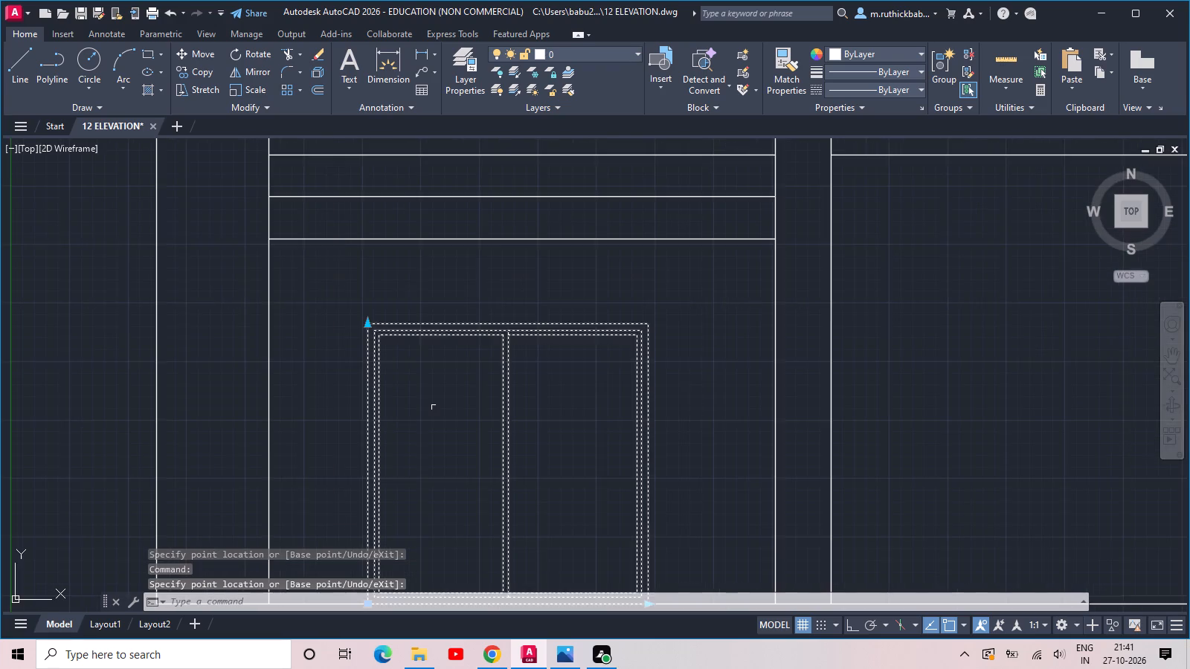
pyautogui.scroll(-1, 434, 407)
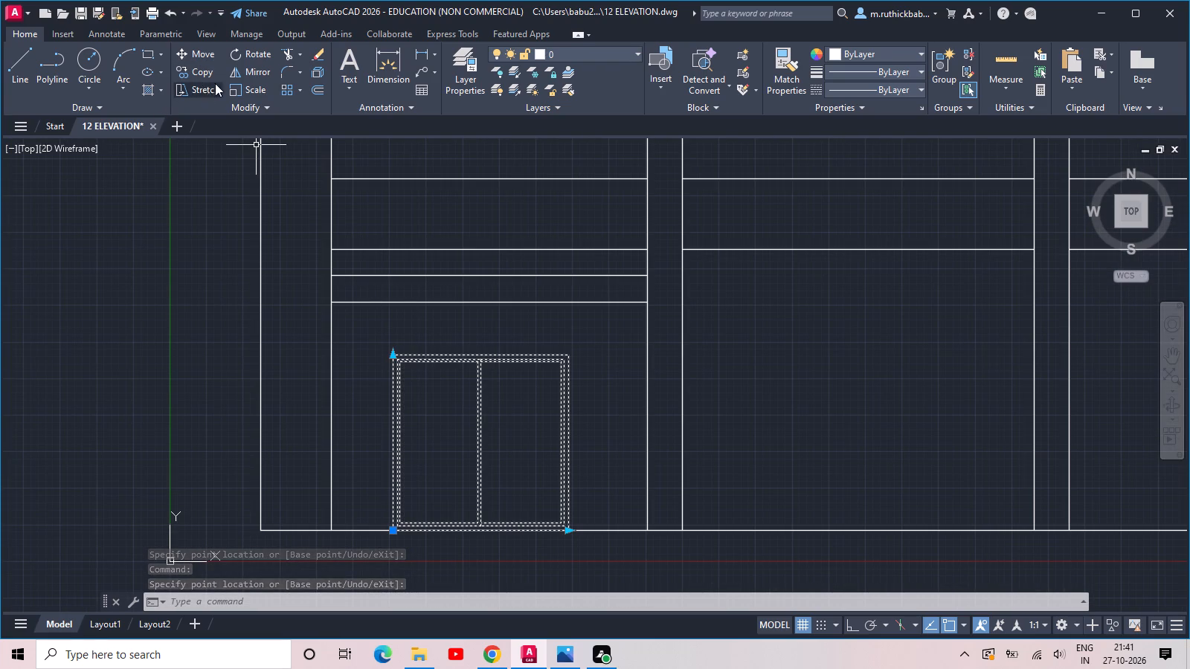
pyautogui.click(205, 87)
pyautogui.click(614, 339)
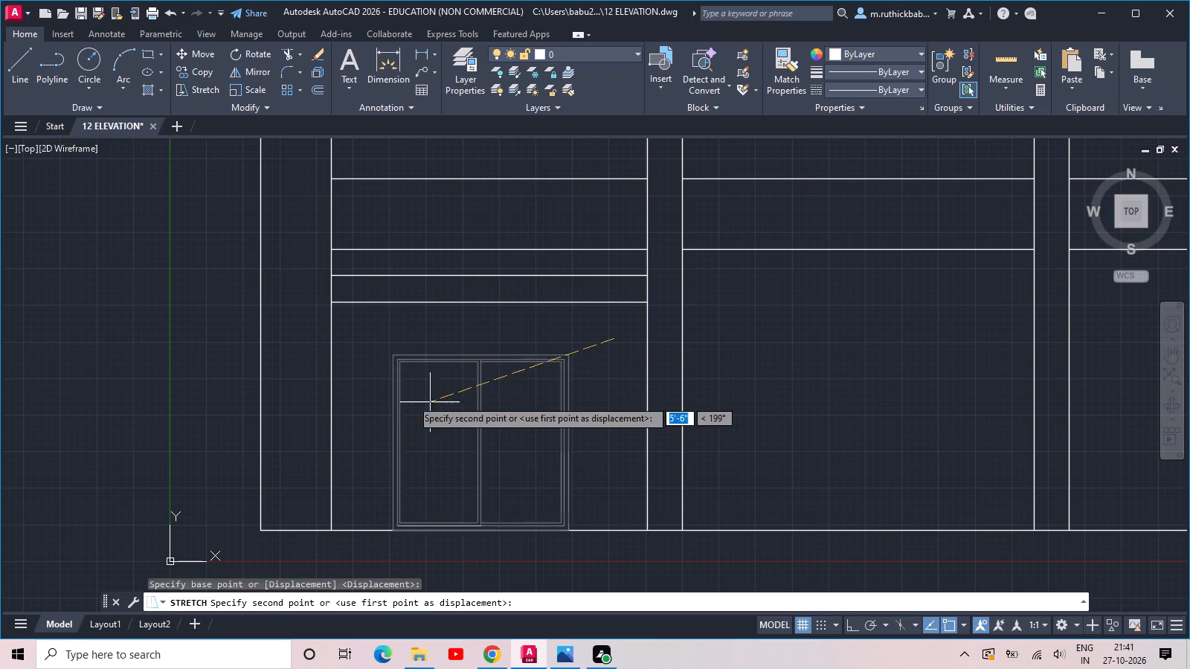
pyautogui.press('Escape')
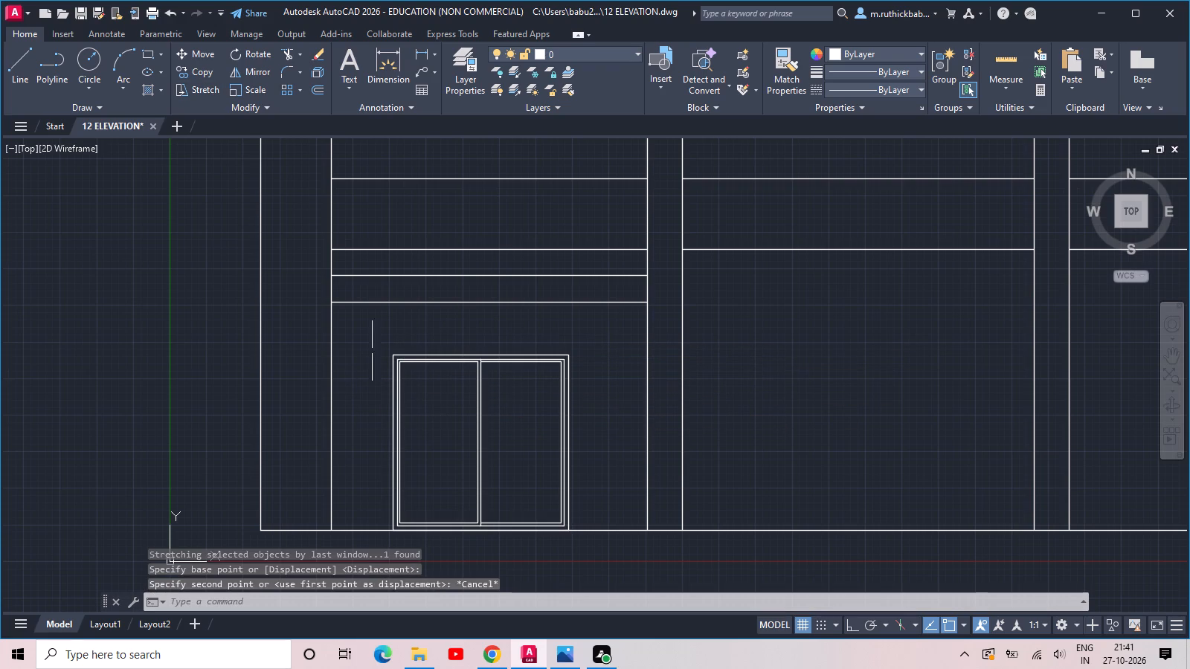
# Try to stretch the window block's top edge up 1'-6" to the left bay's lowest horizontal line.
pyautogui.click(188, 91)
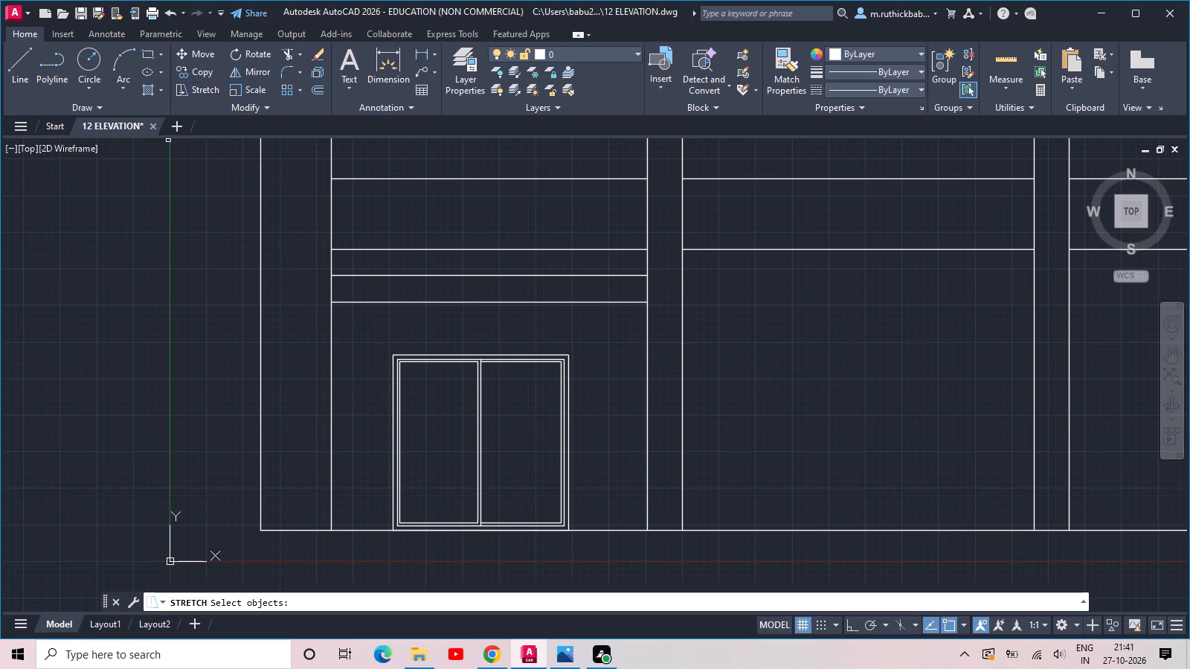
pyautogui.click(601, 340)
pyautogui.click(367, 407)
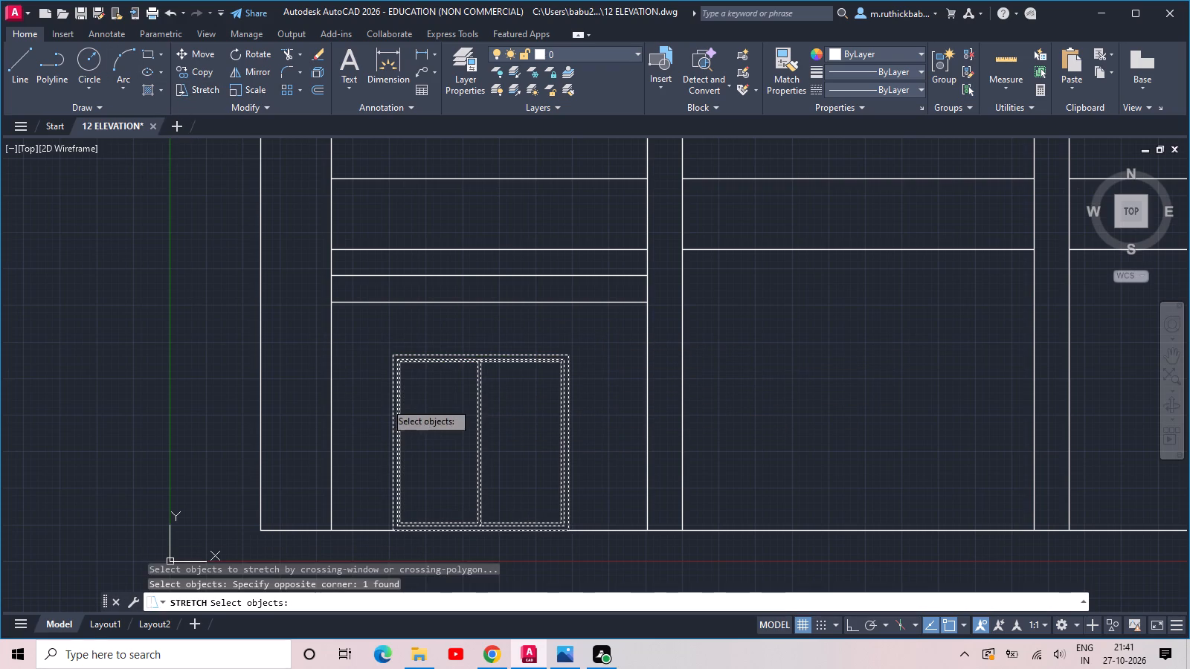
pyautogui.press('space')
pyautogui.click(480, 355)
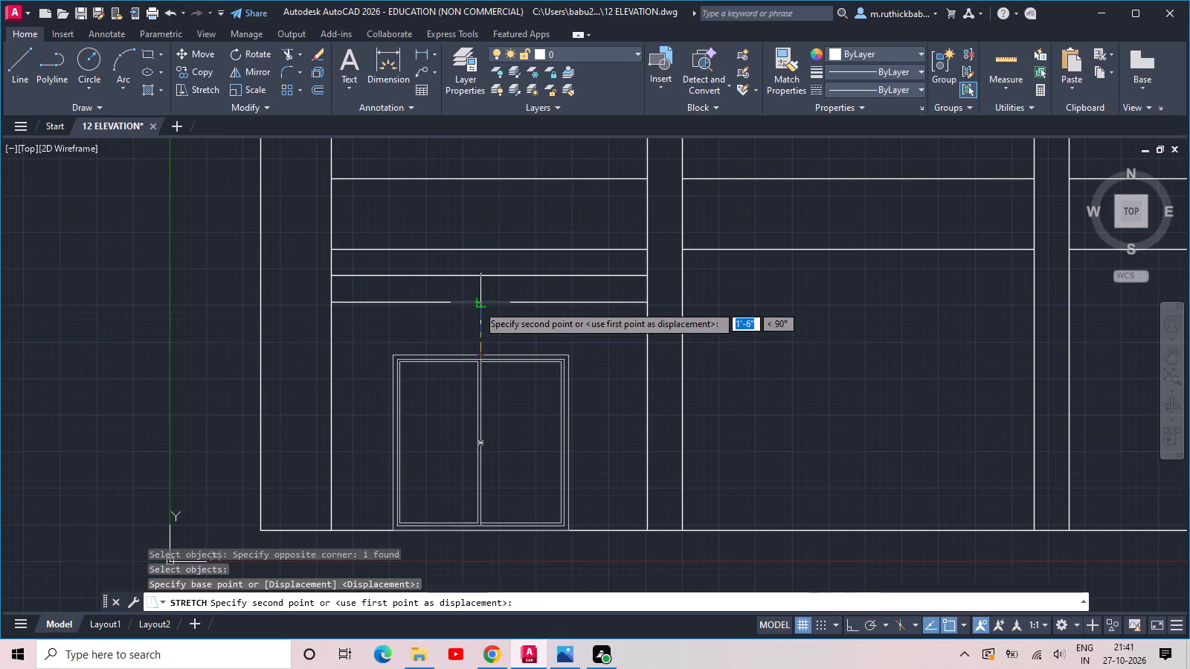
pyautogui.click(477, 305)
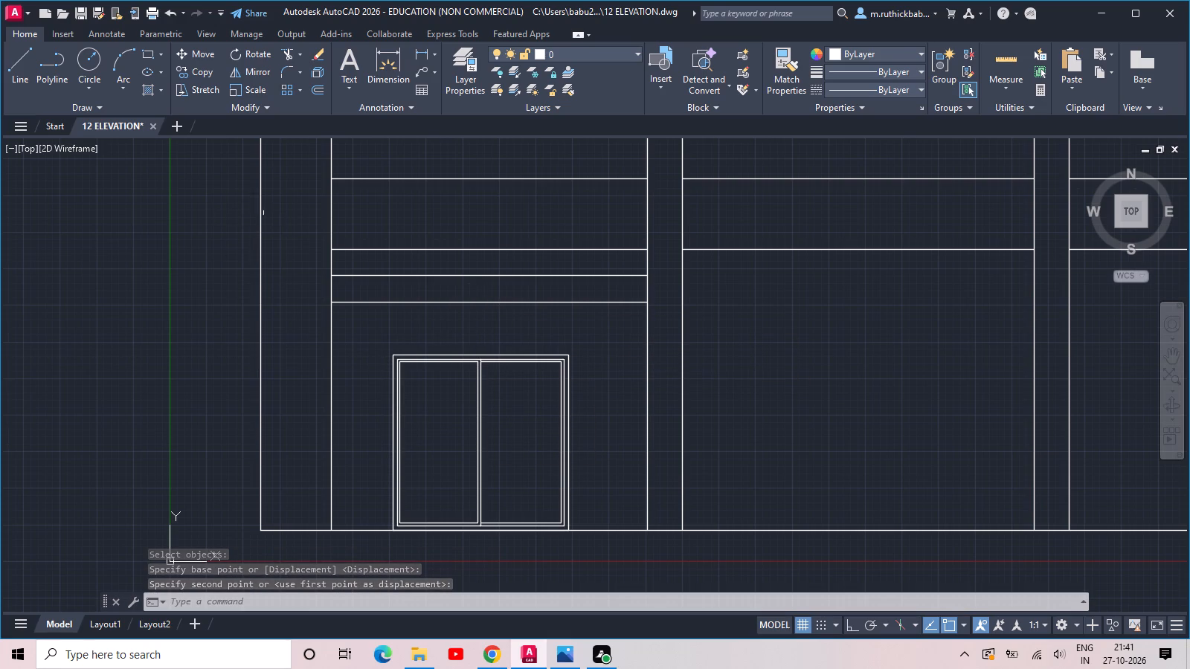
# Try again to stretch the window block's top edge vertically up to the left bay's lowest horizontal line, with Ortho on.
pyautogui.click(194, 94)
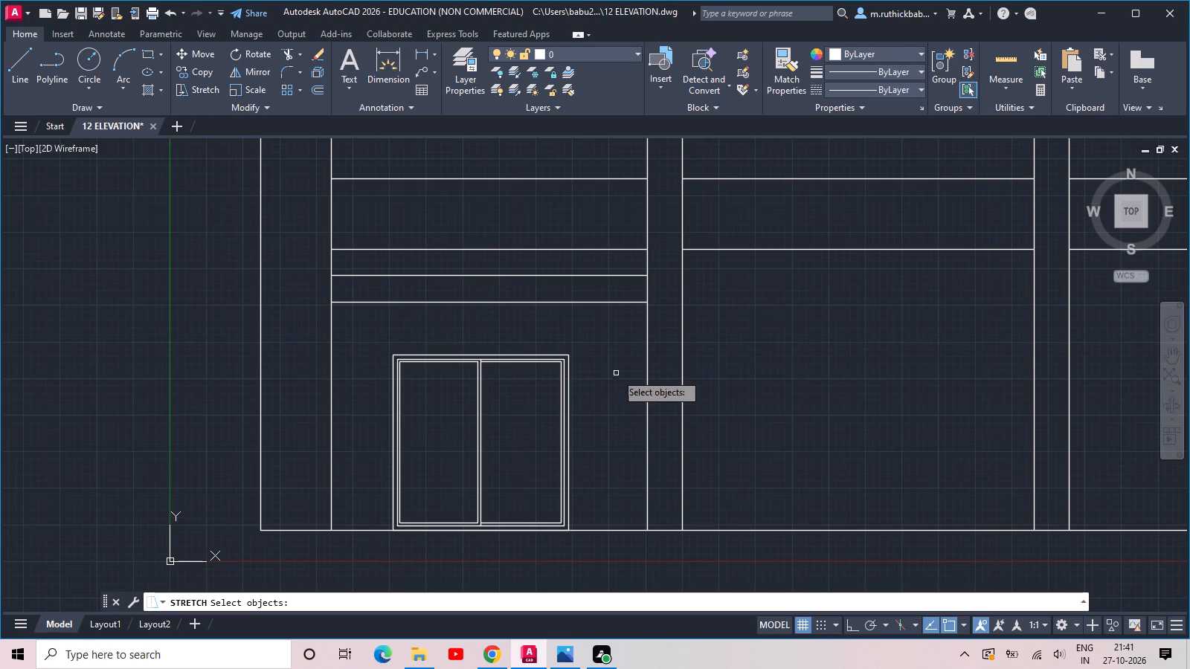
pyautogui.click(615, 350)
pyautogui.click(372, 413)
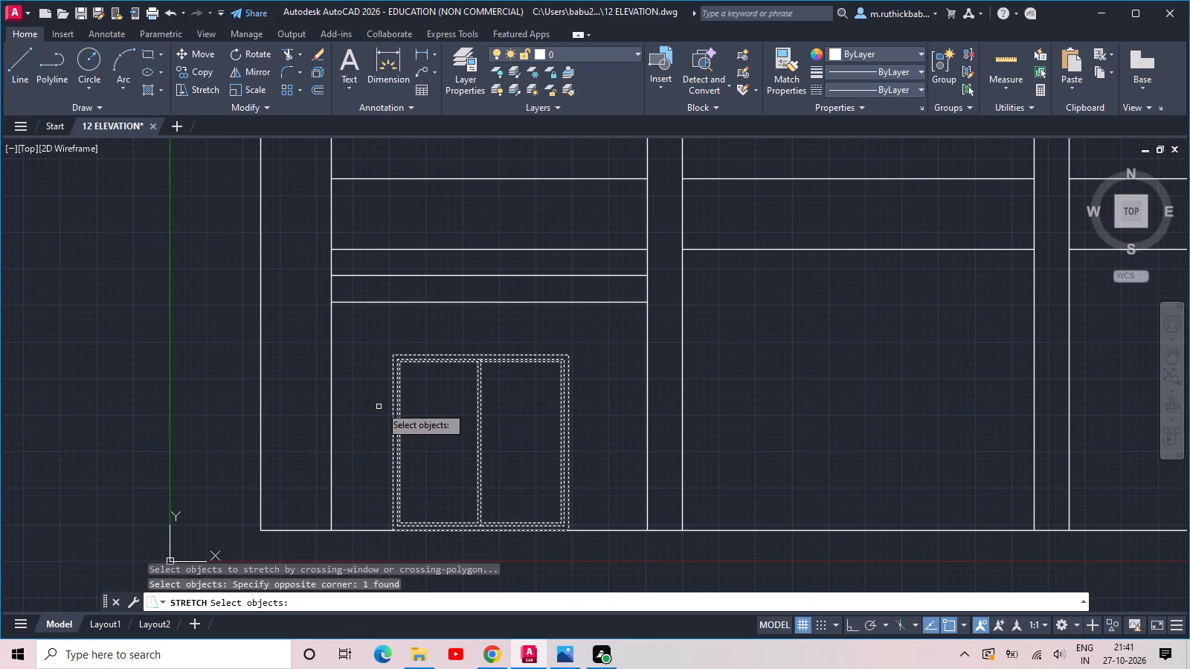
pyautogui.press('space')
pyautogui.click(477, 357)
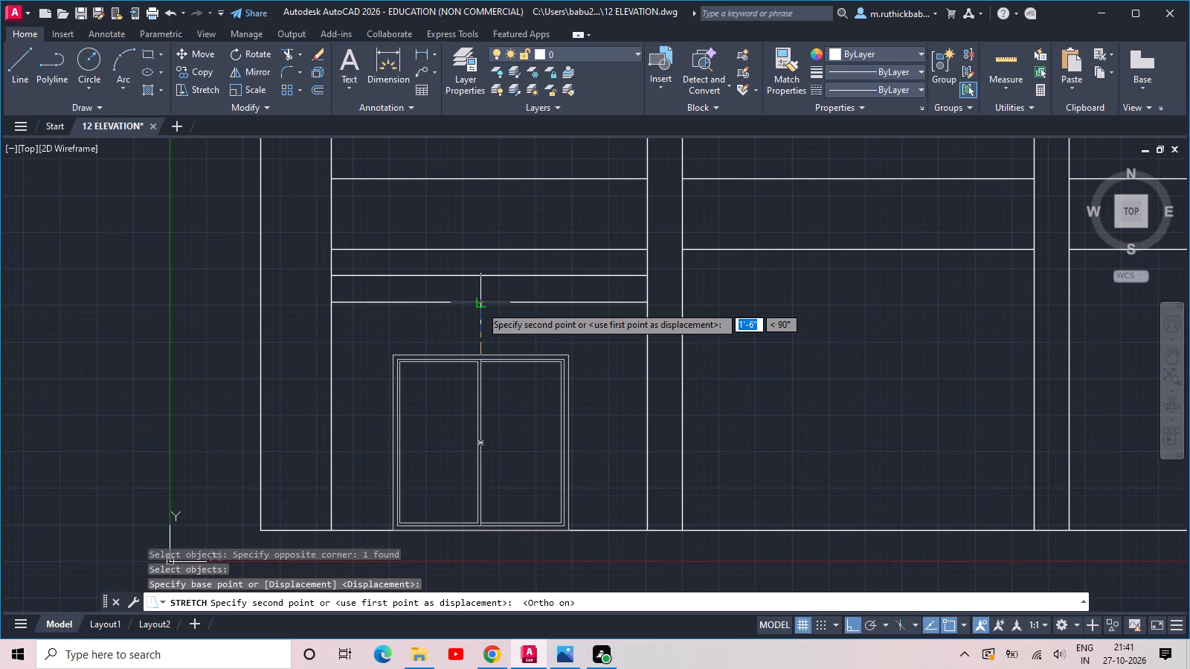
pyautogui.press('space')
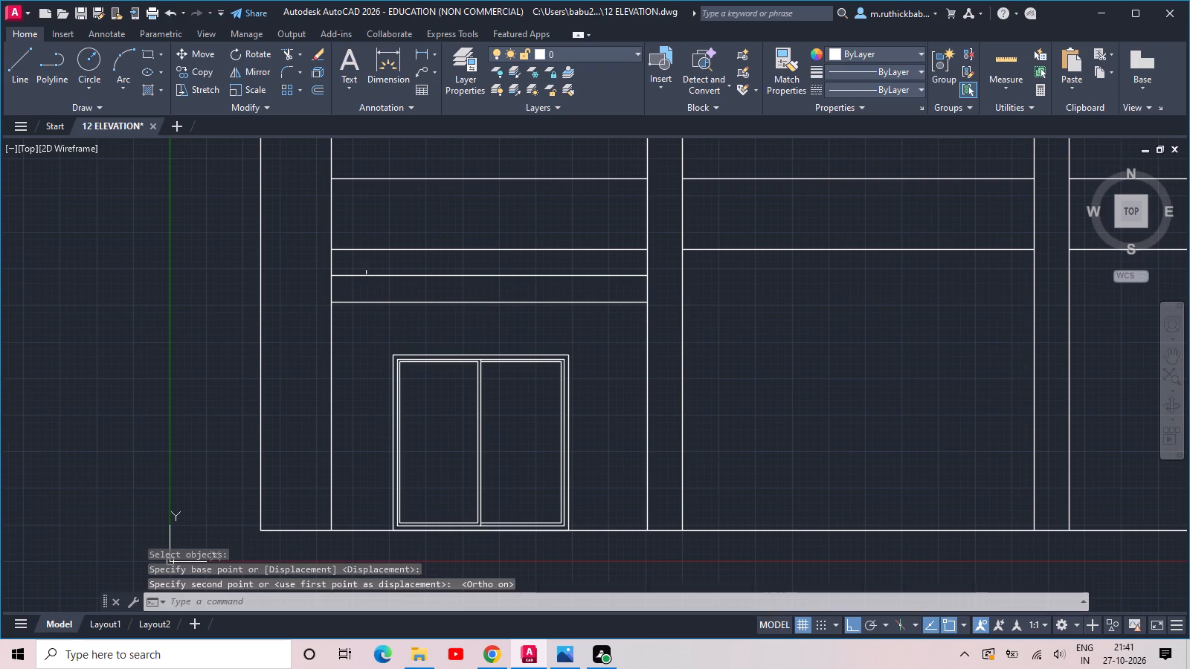
# Explode the window block in the left bay into separate lines.
pyautogui.moveTo(596, 342); pyautogui.dragTo(594, 351)
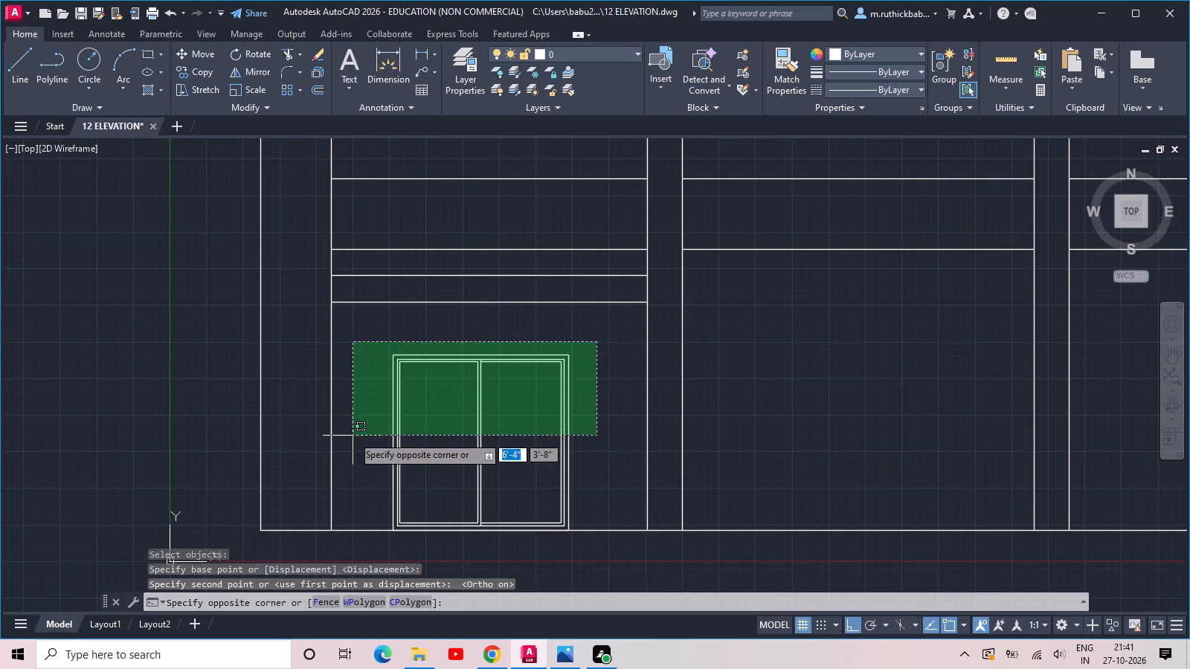
pyautogui.click(344, 436)
pyautogui.write('X')
pyautogui.press('space')
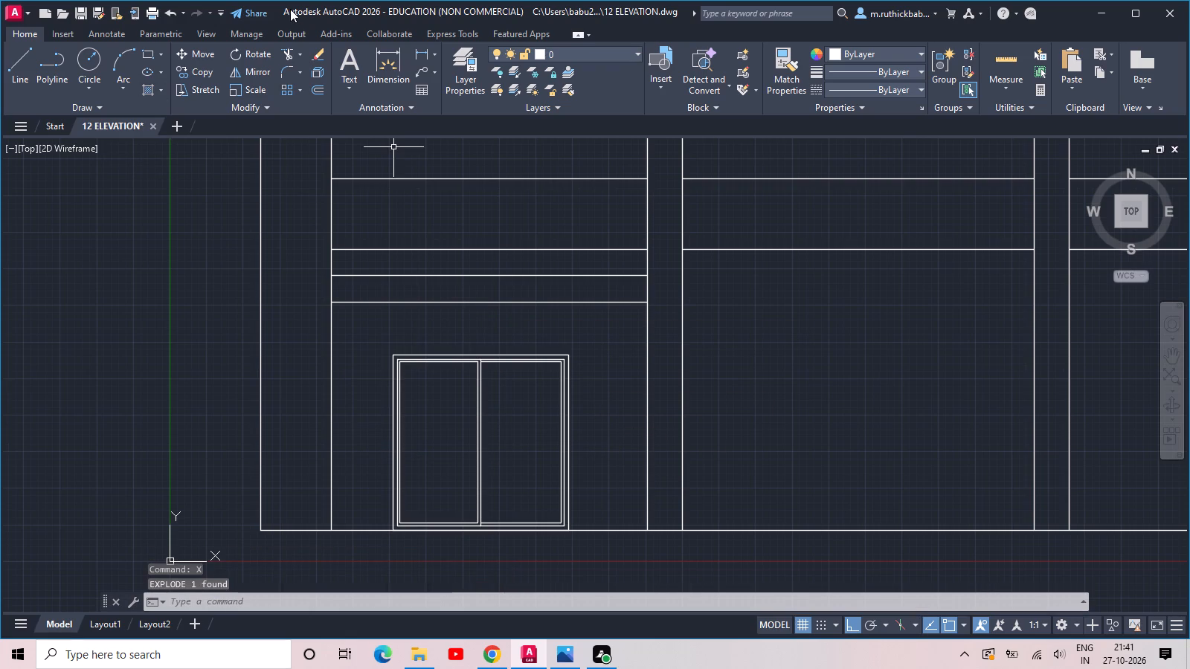
# Stretch the exploded window's top edge up 1'-6" so it meets the left bay's lowest horizontal line.
pyautogui.click(210, 88)
pyautogui.click(604, 343)
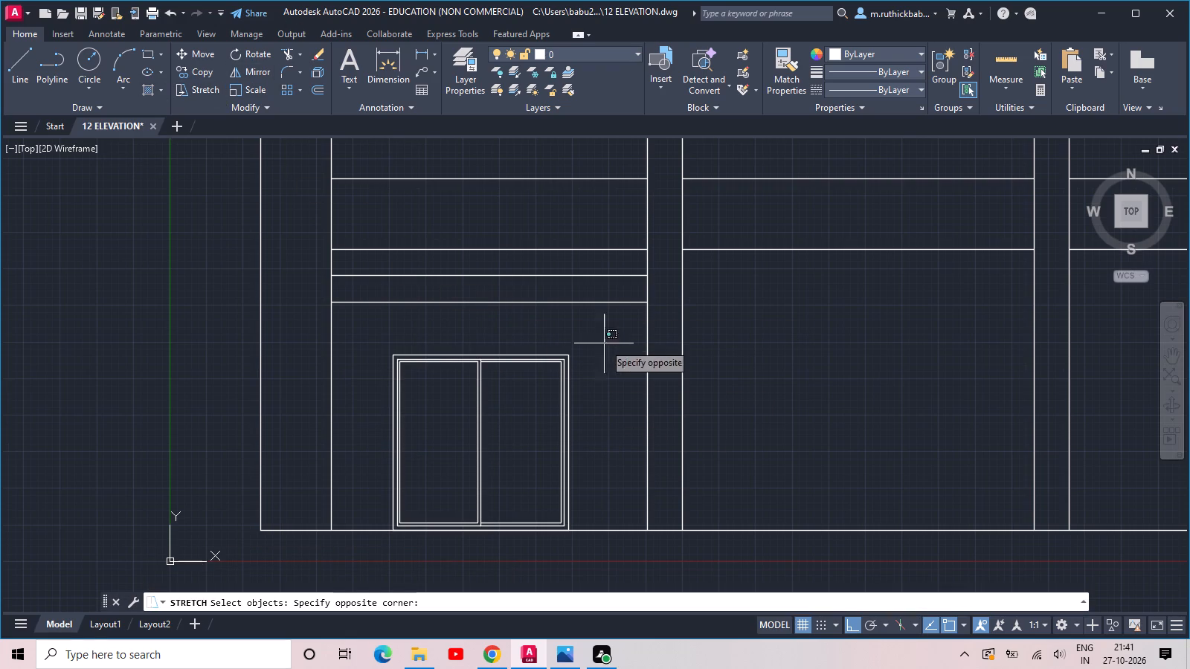
pyautogui.click(367, 374)
pyautogui.press('space')
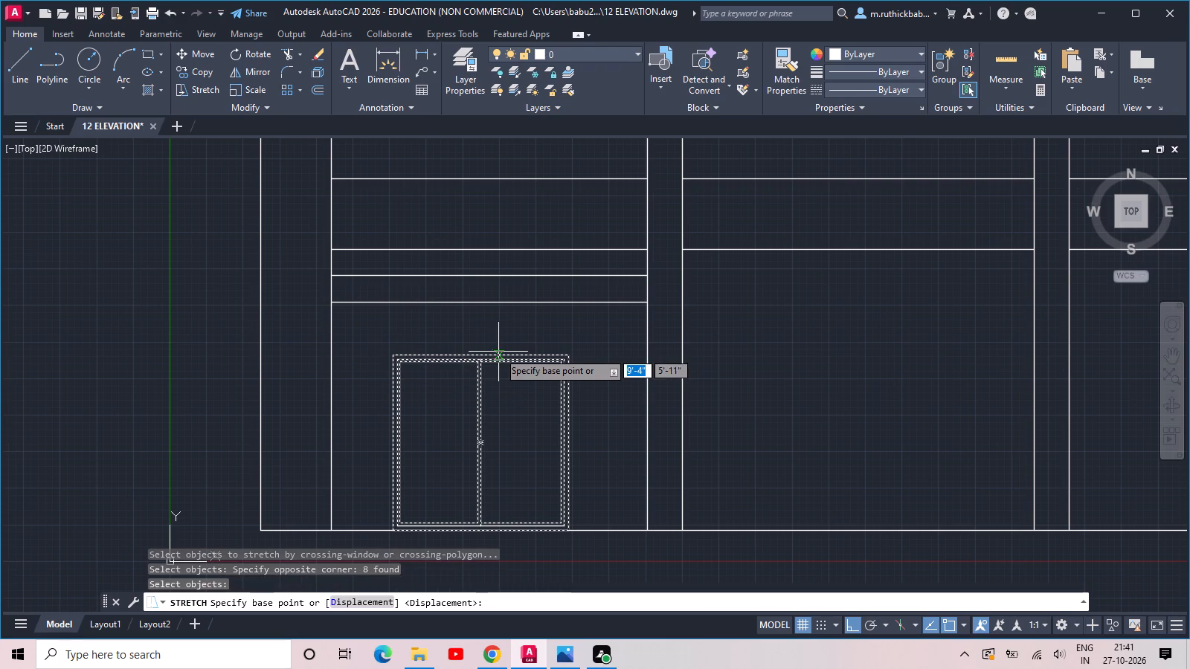
pyautogui.click(481, 355)
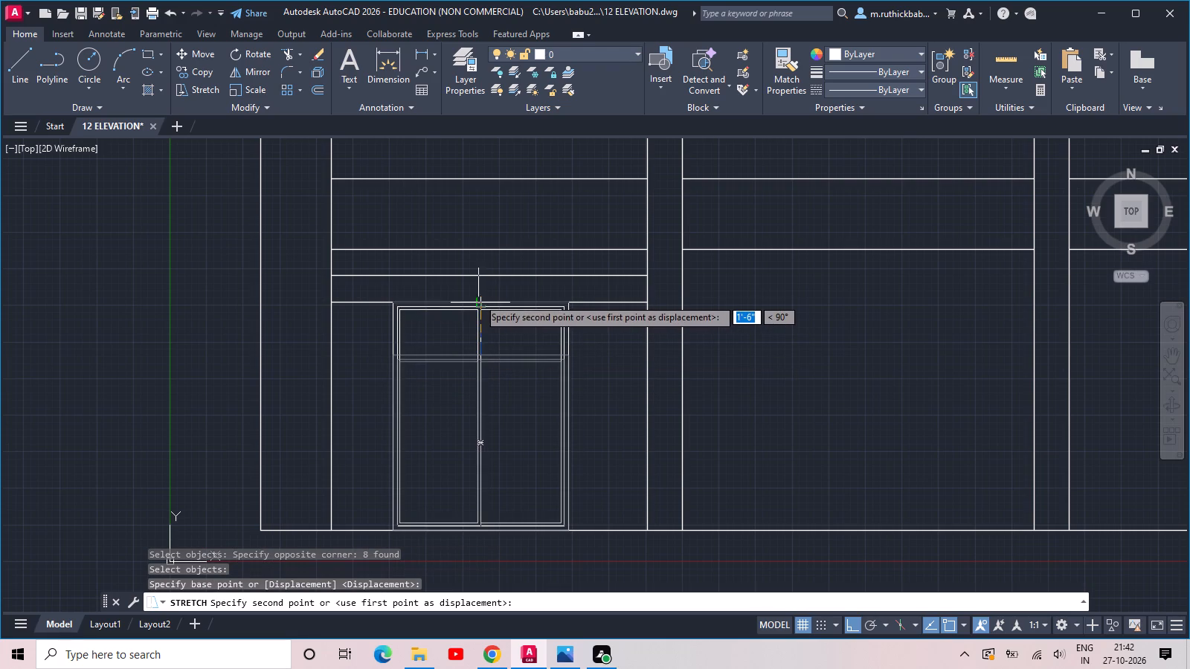
pyautogui.click(477, 299)
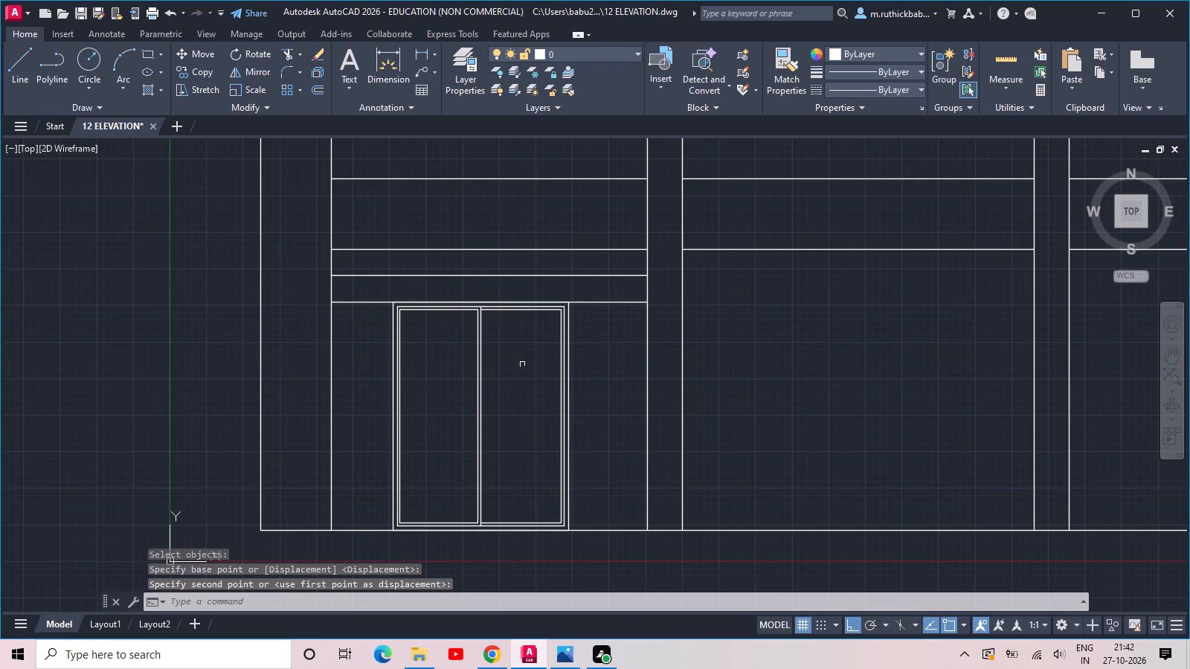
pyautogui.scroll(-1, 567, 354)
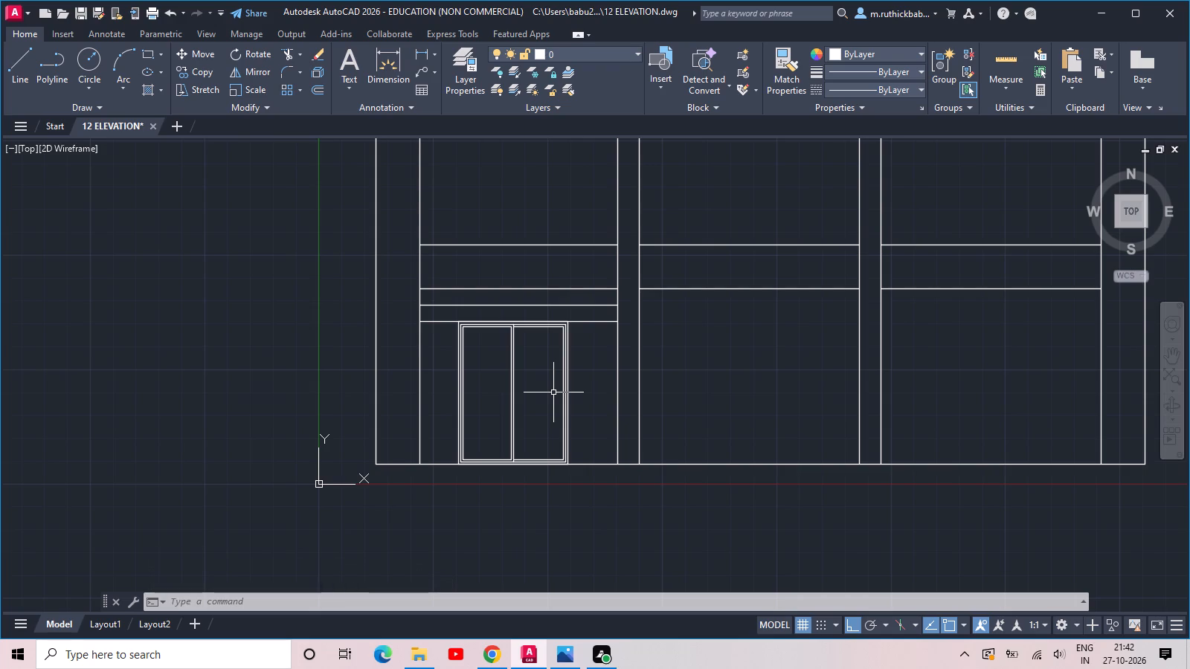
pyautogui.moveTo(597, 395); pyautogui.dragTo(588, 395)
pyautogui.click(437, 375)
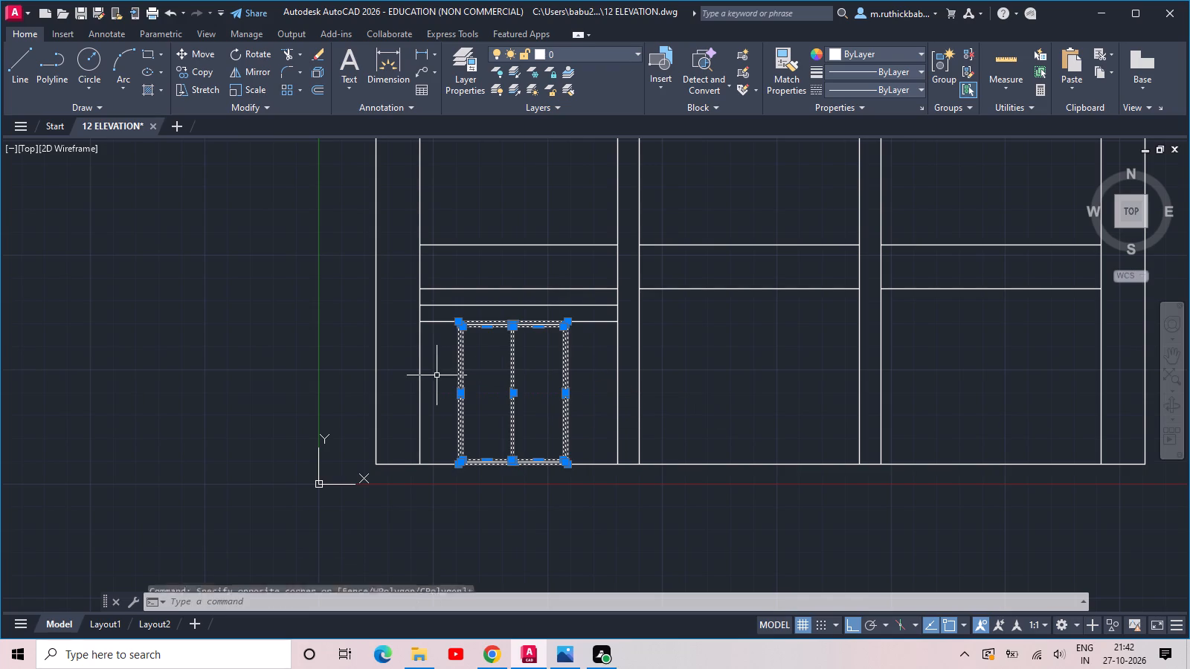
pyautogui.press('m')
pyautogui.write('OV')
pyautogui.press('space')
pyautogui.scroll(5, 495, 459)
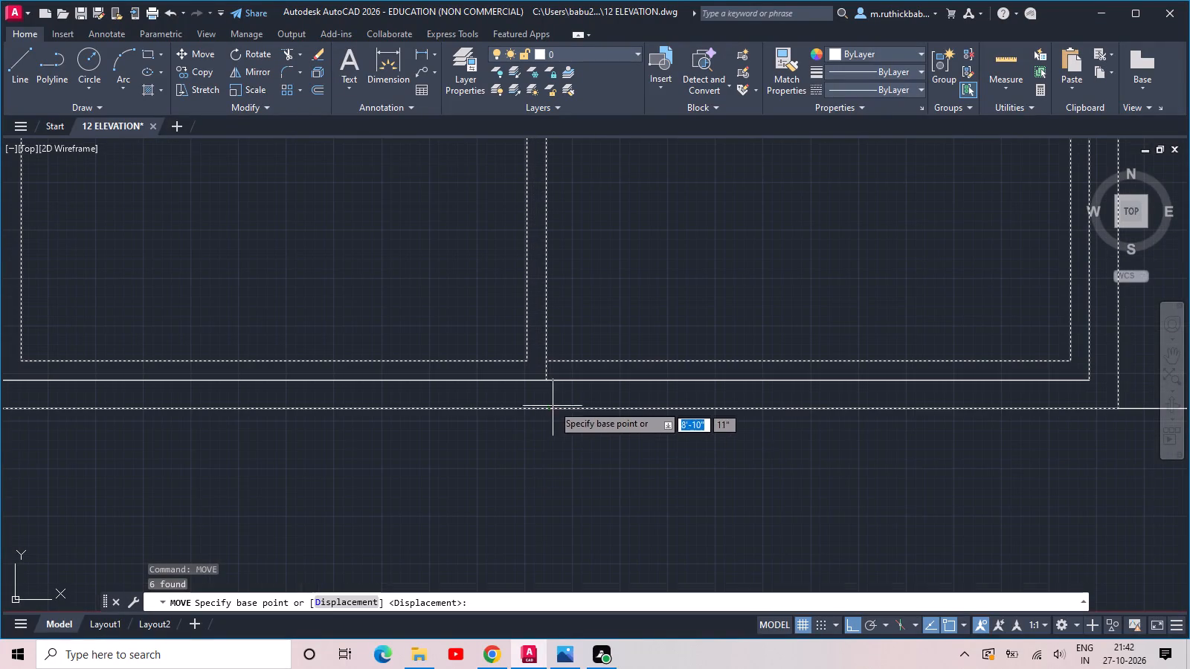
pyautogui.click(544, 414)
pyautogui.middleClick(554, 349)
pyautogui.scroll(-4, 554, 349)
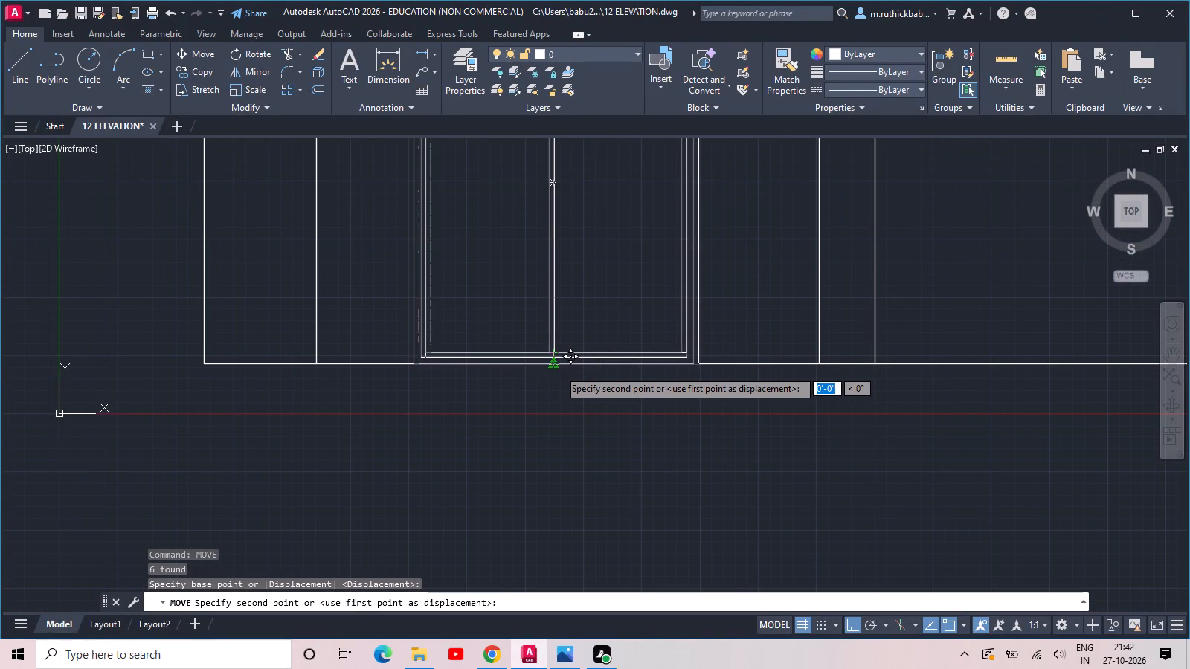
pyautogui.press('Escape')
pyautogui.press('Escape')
# Copy the left bay's window 22'-0" horizontally into the right bay, using the left bay's inner bottom corner as base point.
pyautogui.scroll(-2, 559, 369)
pyautogui.moveTo(576, 352); pyautogui.dragTo(582, 411, button='middle')
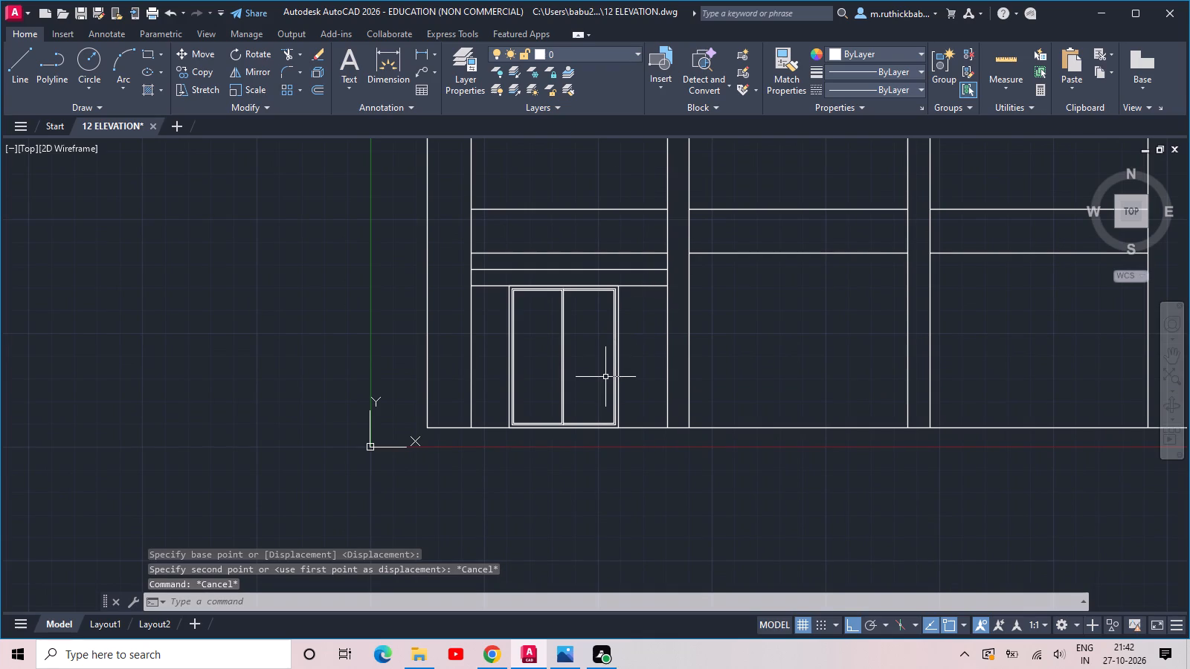
pyautogui.write('CO')
pyautogui.press('space')
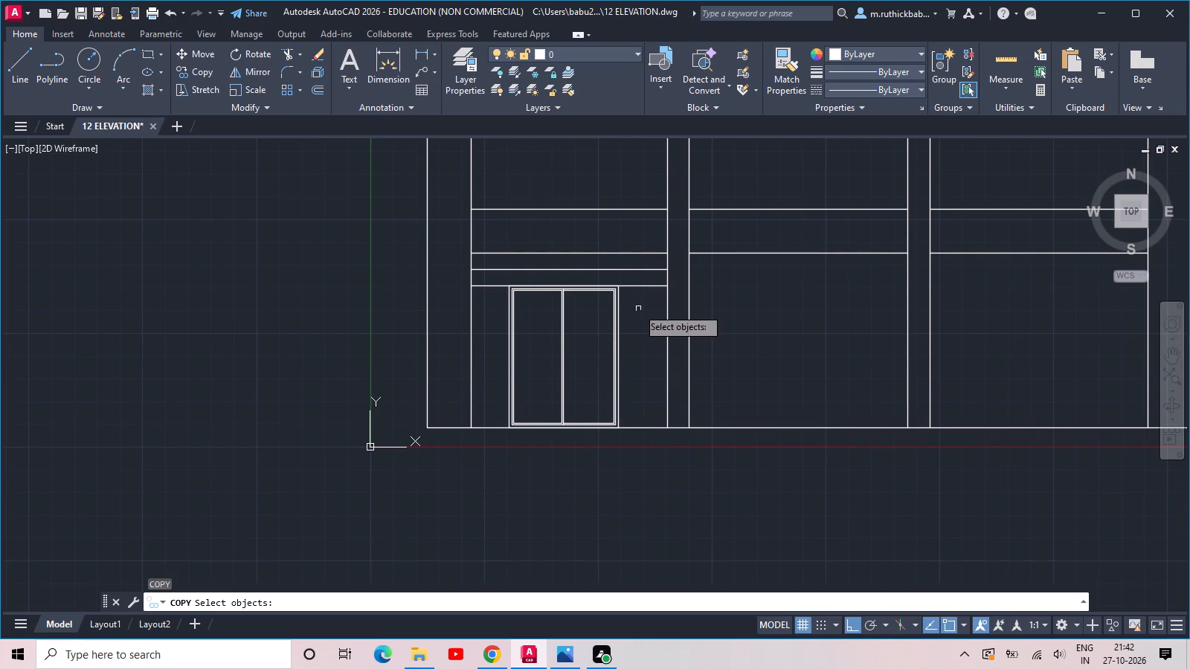
pyautogui.click(486, 279)
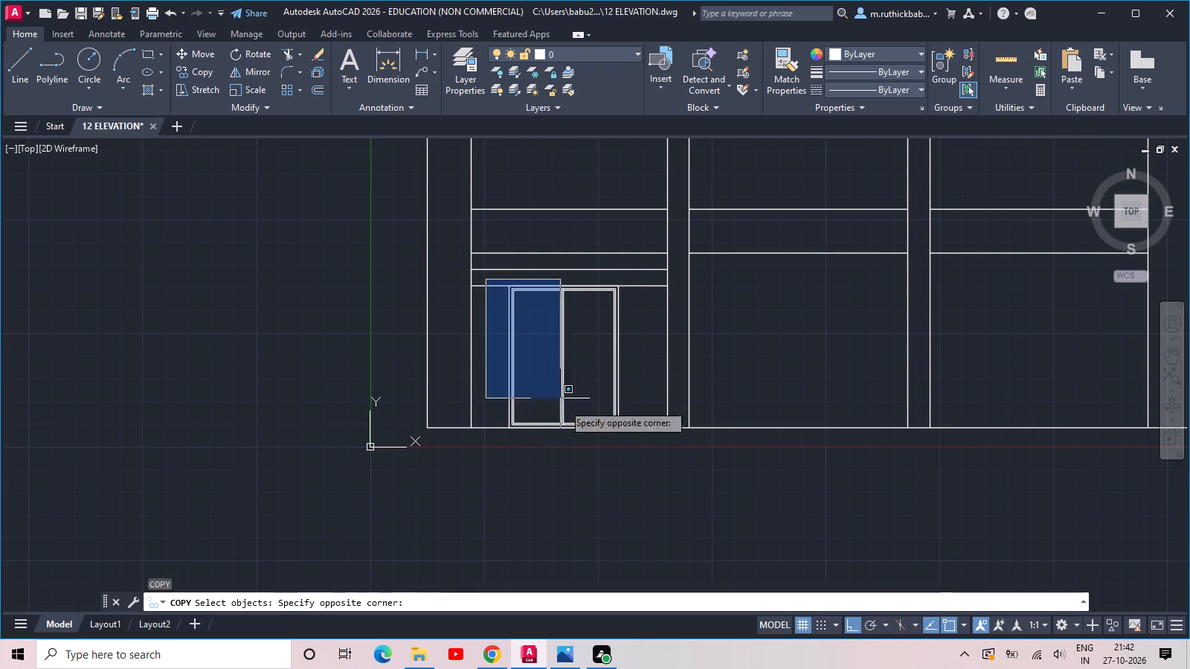
pyautogui.moveTo(654, 465); pyautogui.dragTo(672, 476)
pyautogui.press('space')
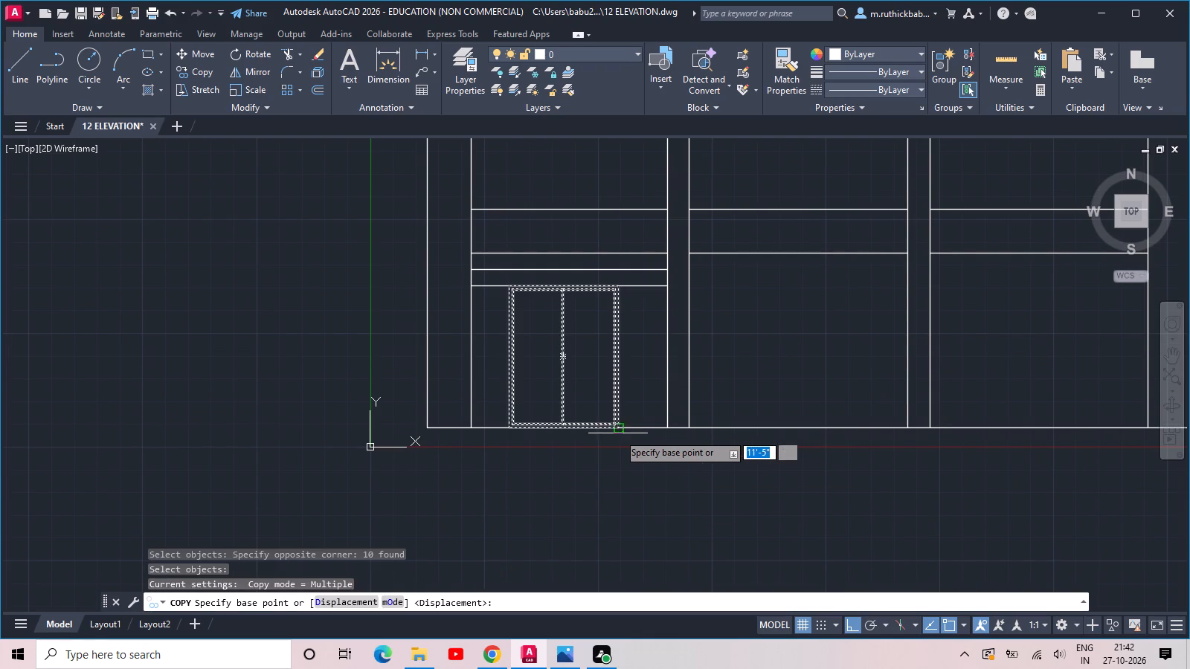
pyautogui.click(666, 428)
pyautogui.scroll(-2, 850, 417)
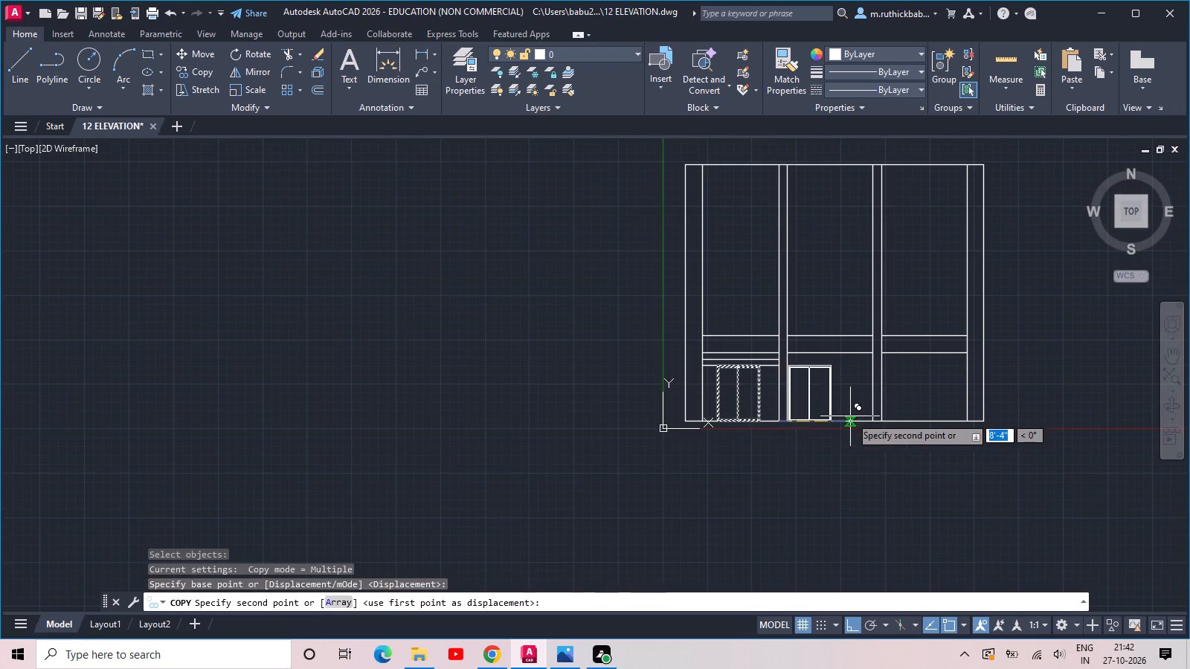
pyautogui.scroll(-1, 750, 413)
pyautogui.moveTo(902, 417); pyautogui.dragTo(783, 438, button='middle')
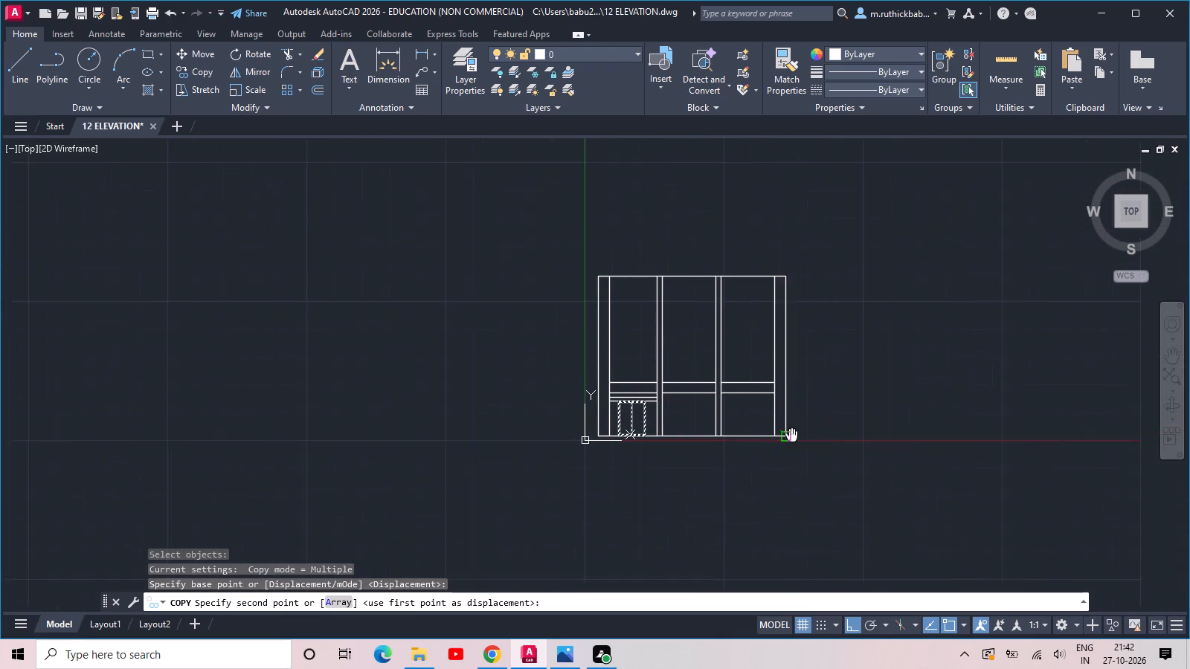
pyautogui.moveTo(783, 438); pyautogui.dragTo(777, 441, button='middle')
pyautogui.scroll(3, 770, 441)
pyautogui.click(739, 443)
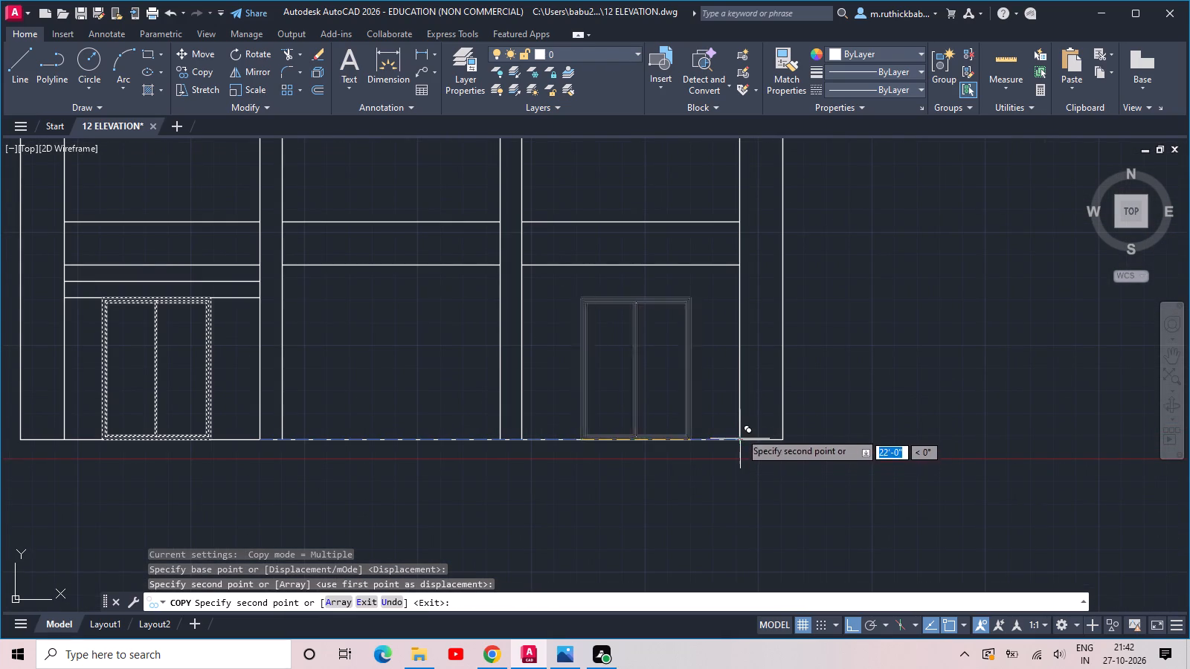
pyautogui.press('Escape')
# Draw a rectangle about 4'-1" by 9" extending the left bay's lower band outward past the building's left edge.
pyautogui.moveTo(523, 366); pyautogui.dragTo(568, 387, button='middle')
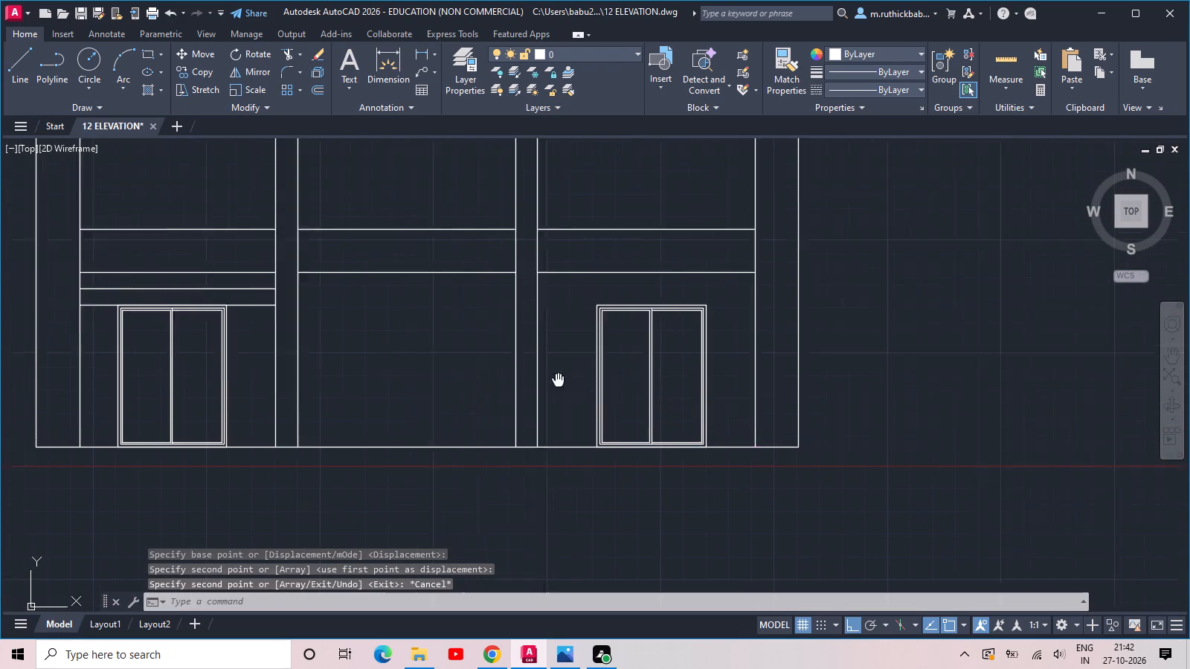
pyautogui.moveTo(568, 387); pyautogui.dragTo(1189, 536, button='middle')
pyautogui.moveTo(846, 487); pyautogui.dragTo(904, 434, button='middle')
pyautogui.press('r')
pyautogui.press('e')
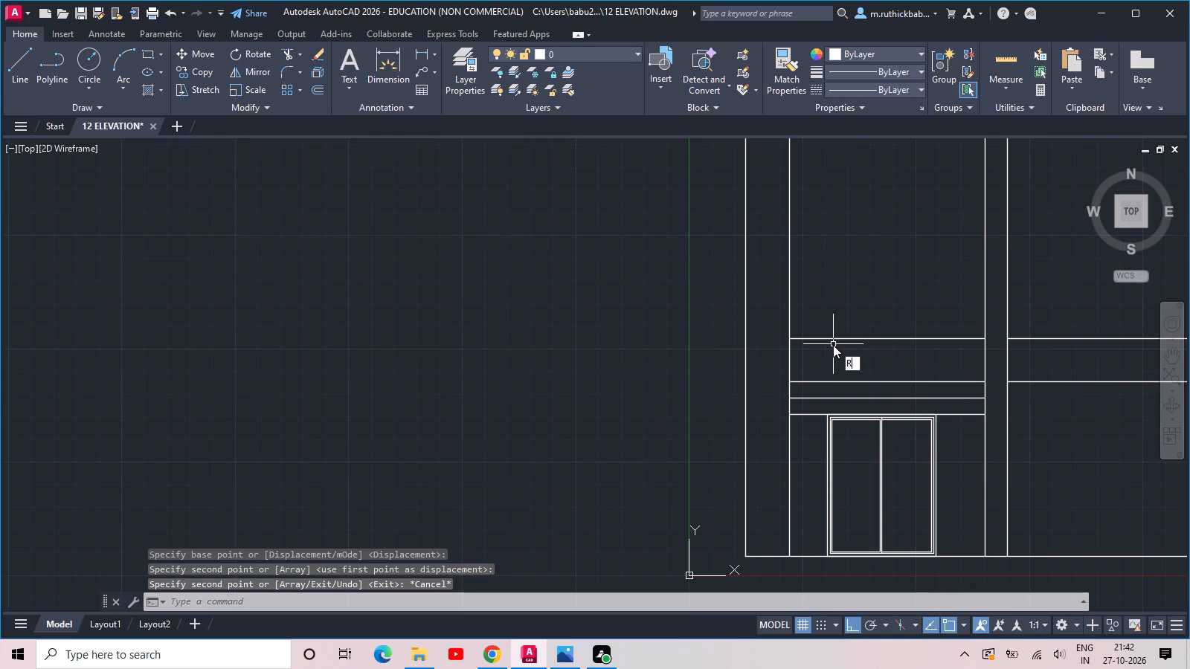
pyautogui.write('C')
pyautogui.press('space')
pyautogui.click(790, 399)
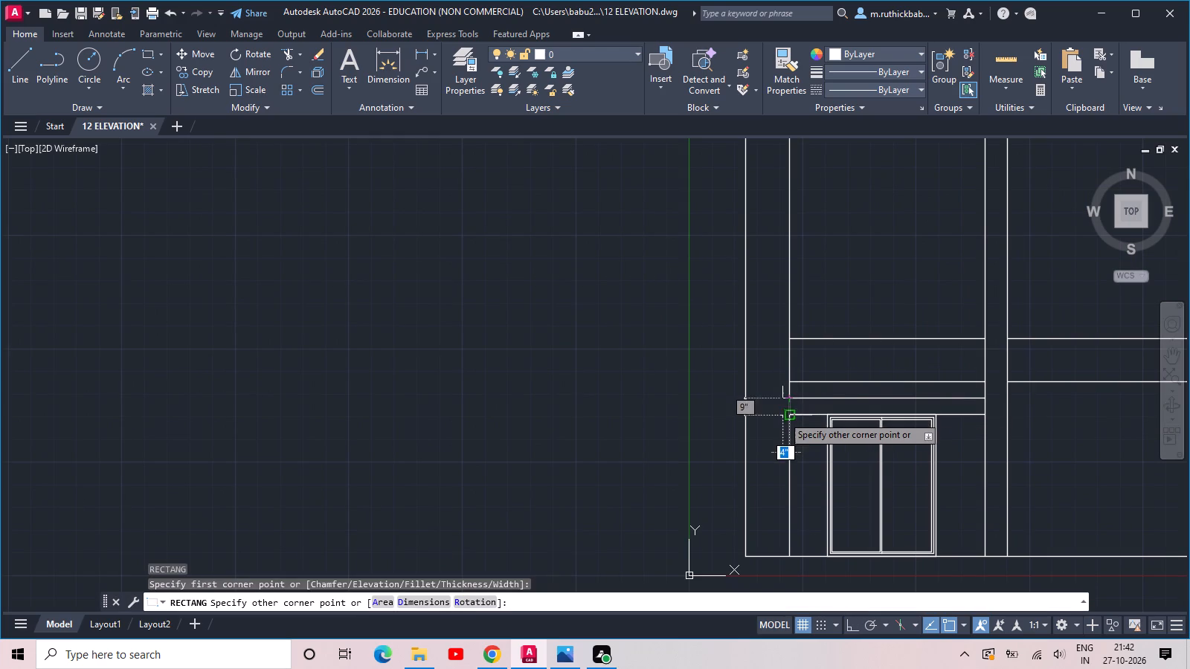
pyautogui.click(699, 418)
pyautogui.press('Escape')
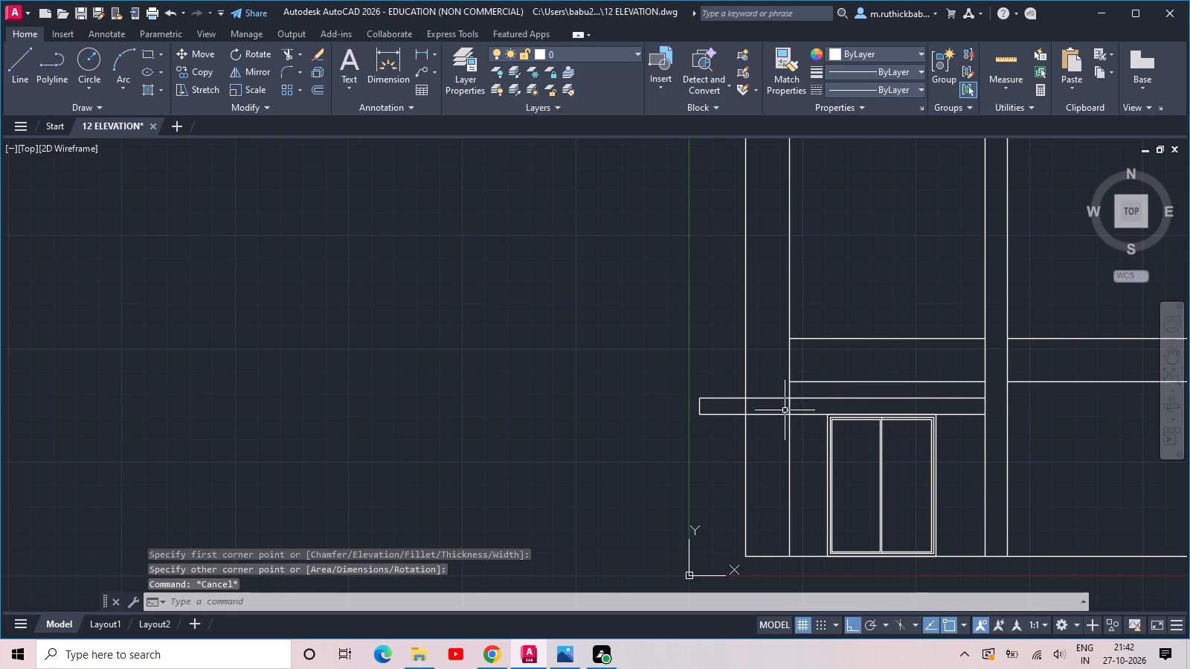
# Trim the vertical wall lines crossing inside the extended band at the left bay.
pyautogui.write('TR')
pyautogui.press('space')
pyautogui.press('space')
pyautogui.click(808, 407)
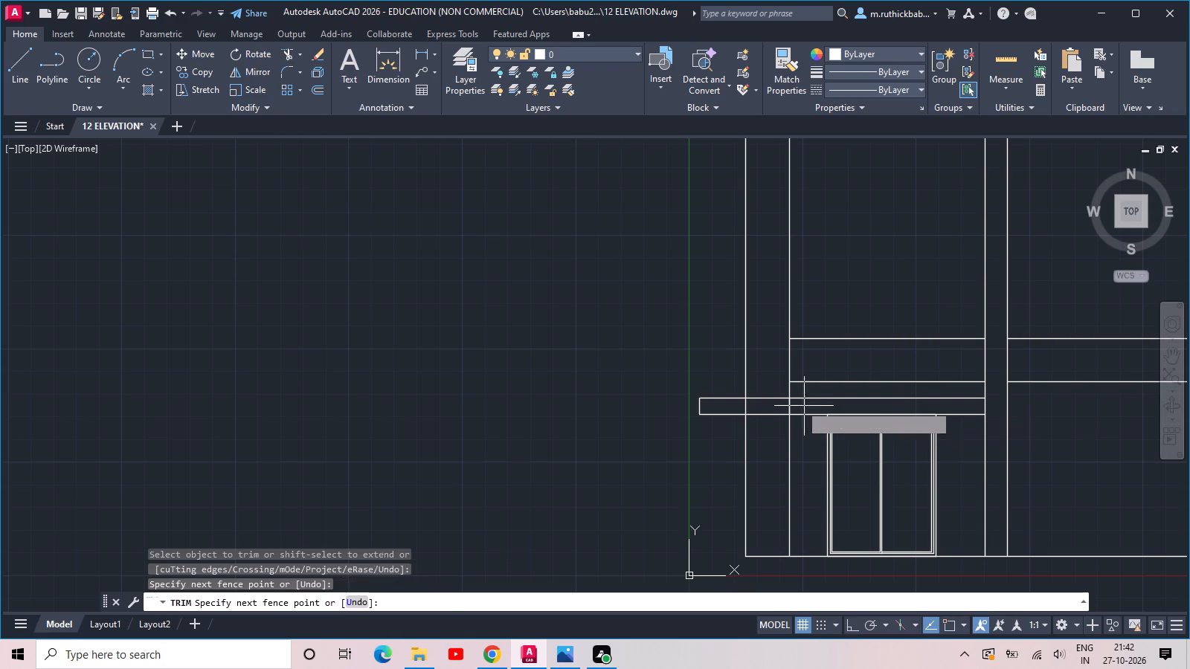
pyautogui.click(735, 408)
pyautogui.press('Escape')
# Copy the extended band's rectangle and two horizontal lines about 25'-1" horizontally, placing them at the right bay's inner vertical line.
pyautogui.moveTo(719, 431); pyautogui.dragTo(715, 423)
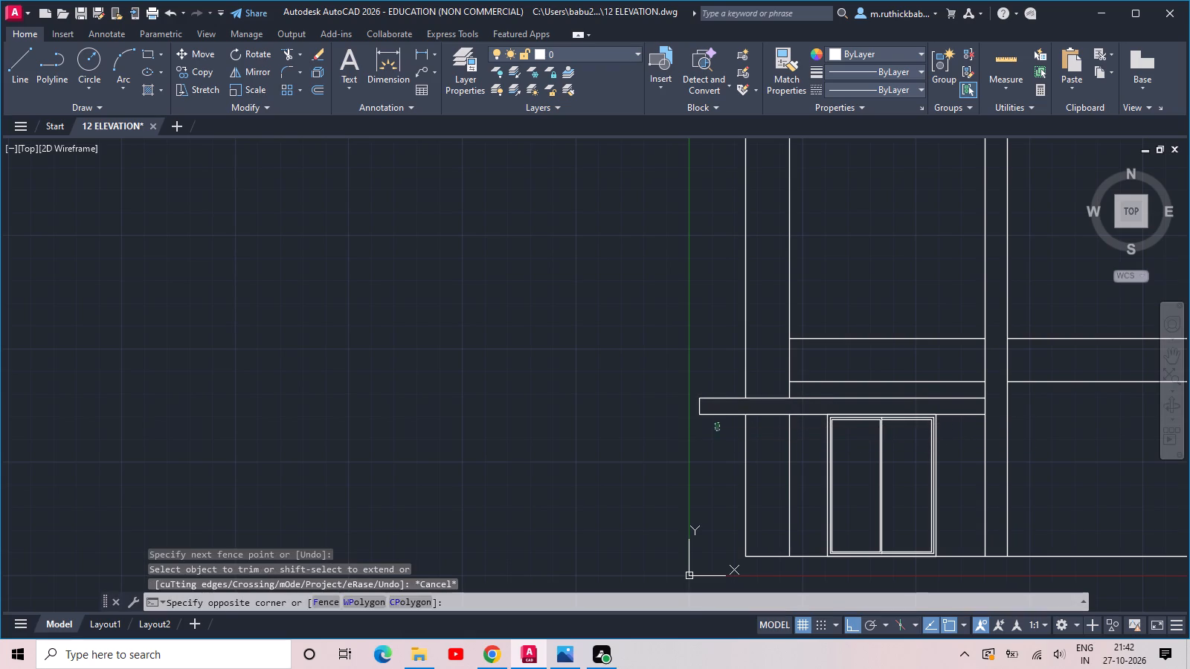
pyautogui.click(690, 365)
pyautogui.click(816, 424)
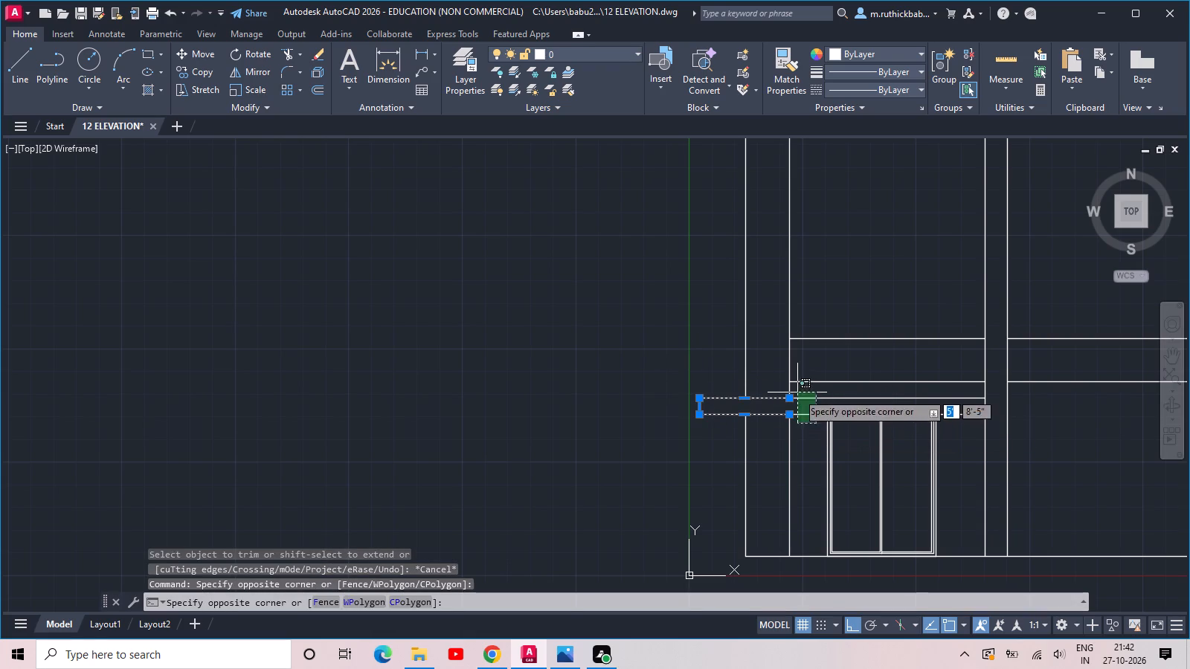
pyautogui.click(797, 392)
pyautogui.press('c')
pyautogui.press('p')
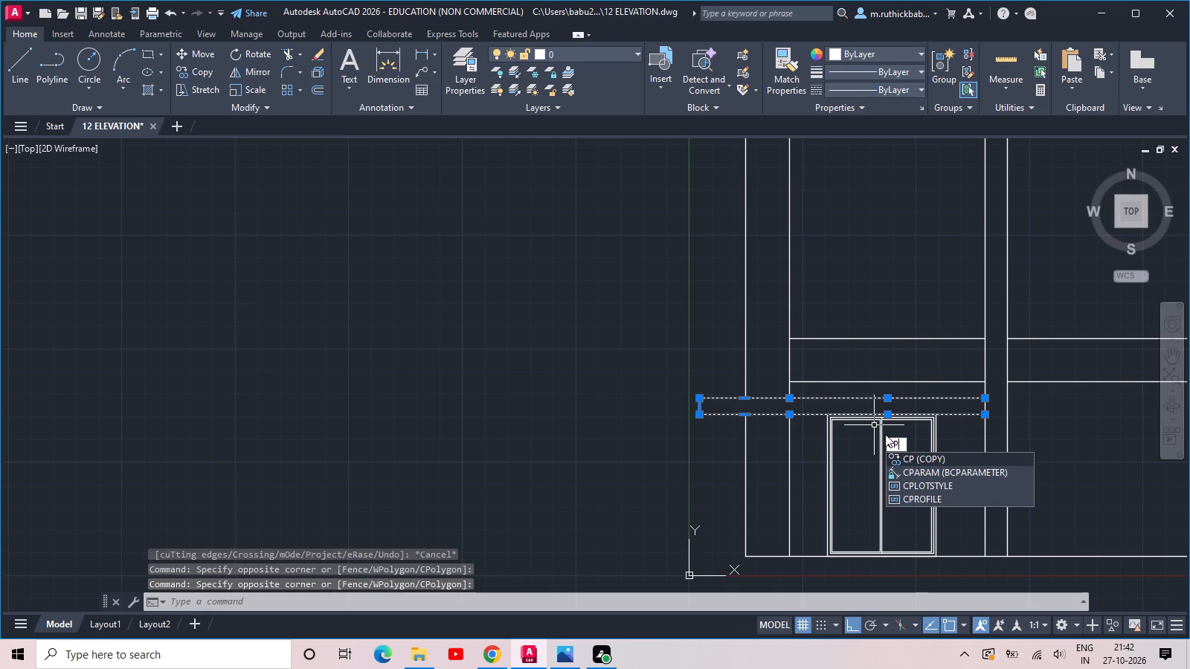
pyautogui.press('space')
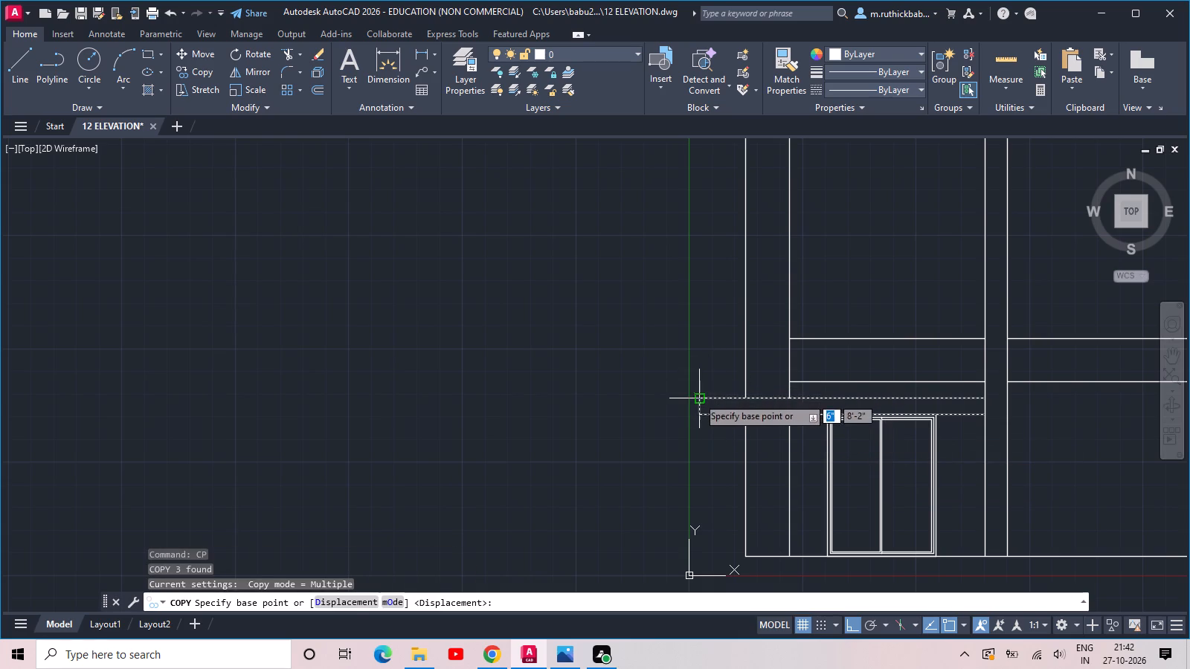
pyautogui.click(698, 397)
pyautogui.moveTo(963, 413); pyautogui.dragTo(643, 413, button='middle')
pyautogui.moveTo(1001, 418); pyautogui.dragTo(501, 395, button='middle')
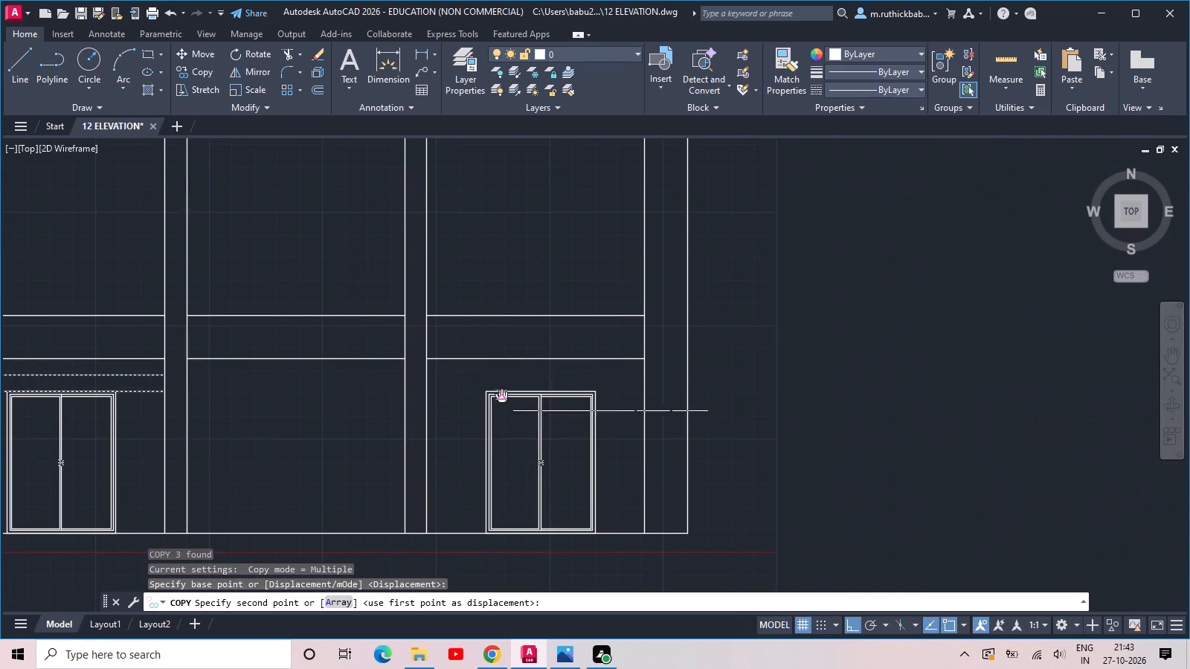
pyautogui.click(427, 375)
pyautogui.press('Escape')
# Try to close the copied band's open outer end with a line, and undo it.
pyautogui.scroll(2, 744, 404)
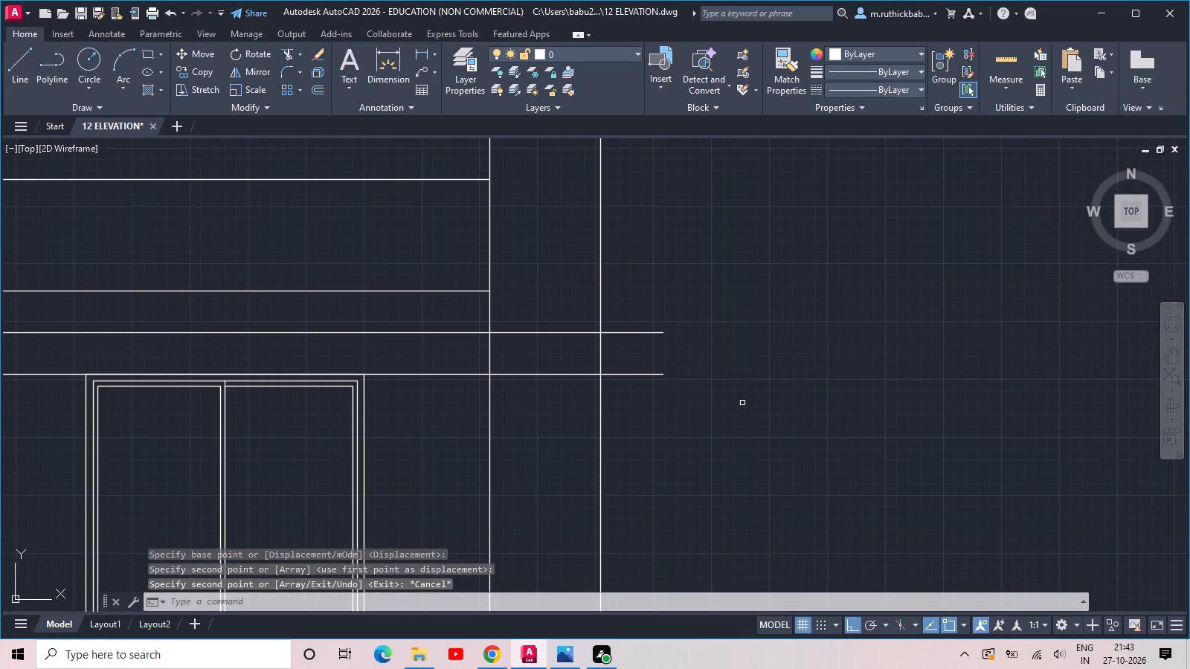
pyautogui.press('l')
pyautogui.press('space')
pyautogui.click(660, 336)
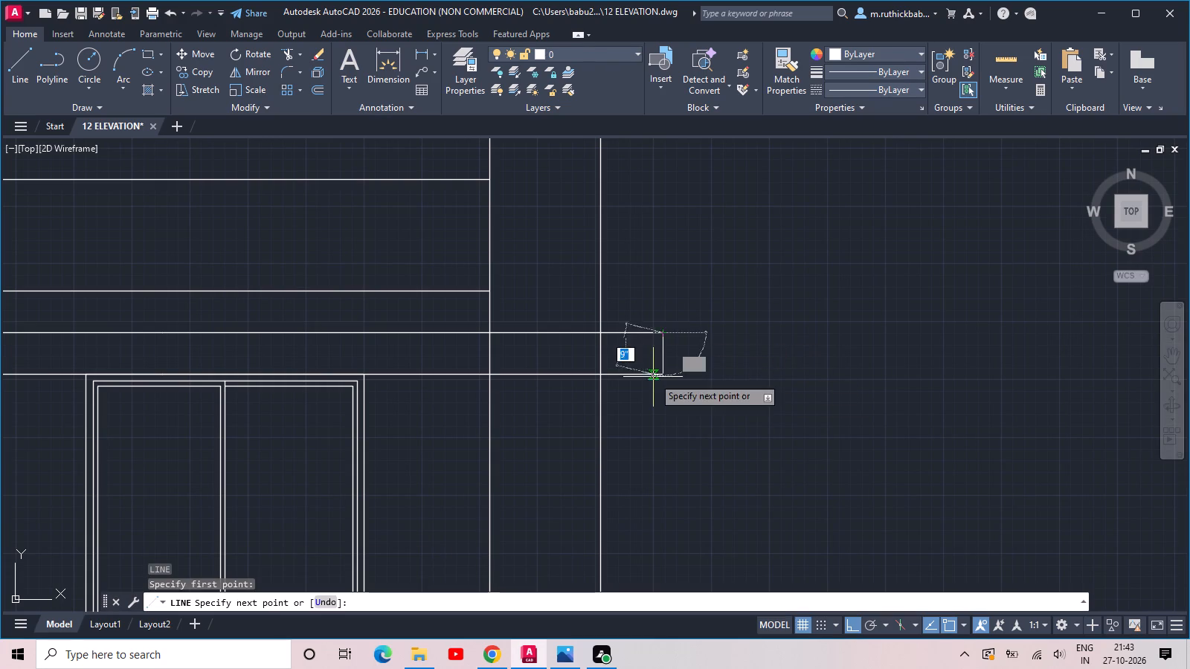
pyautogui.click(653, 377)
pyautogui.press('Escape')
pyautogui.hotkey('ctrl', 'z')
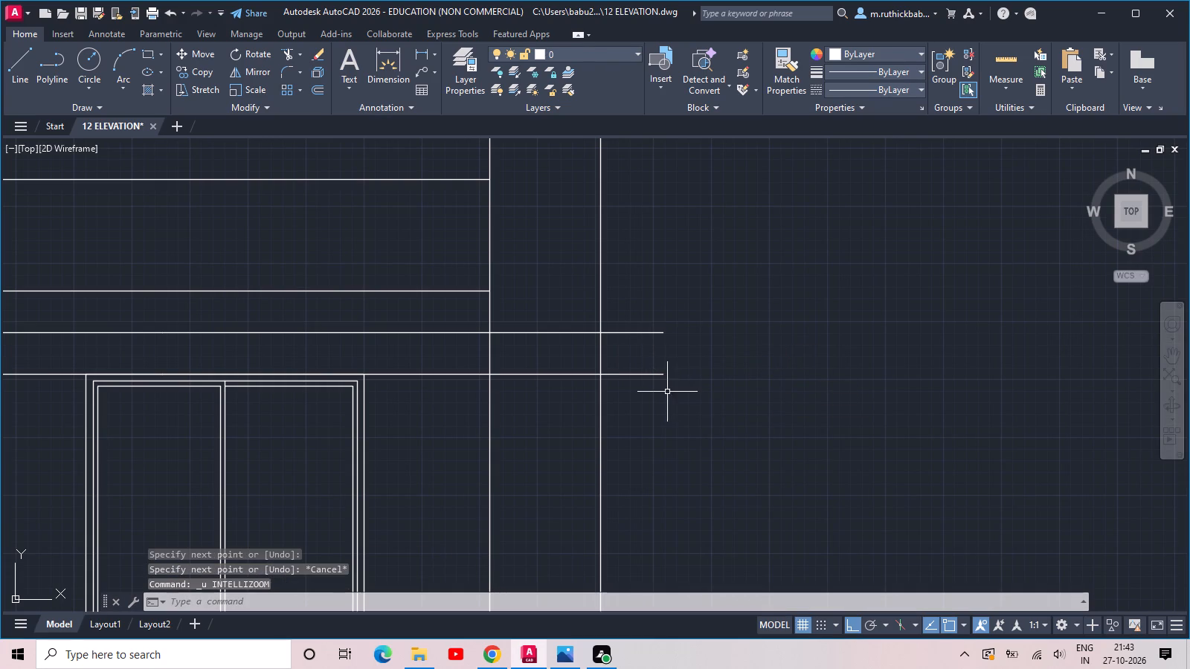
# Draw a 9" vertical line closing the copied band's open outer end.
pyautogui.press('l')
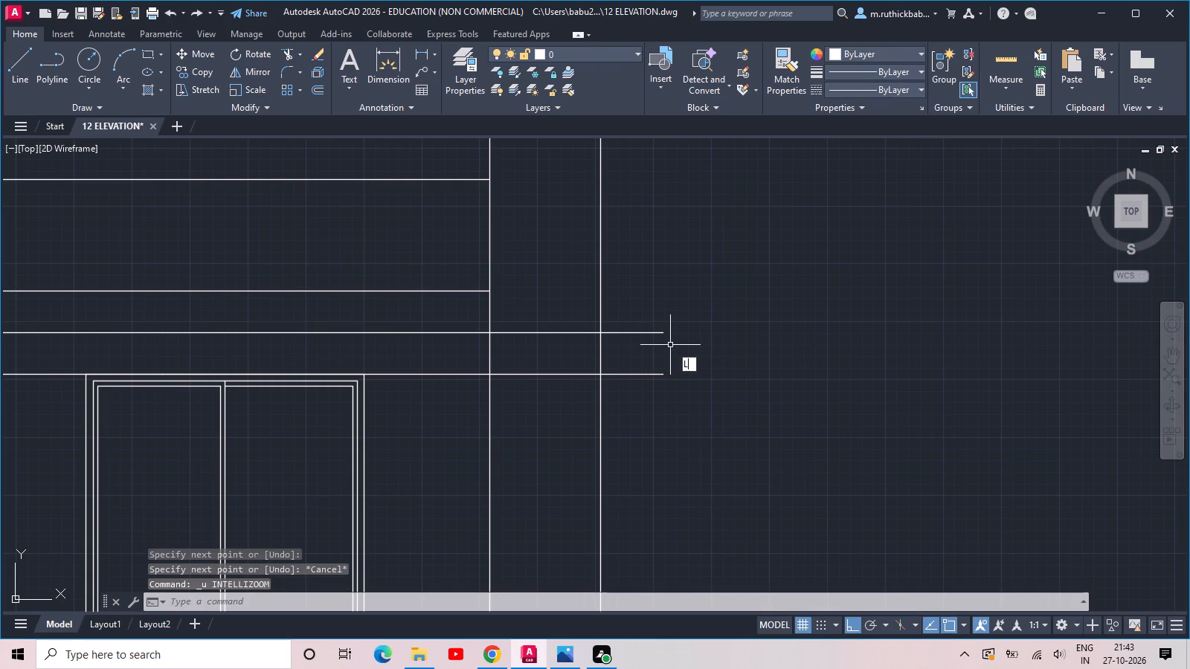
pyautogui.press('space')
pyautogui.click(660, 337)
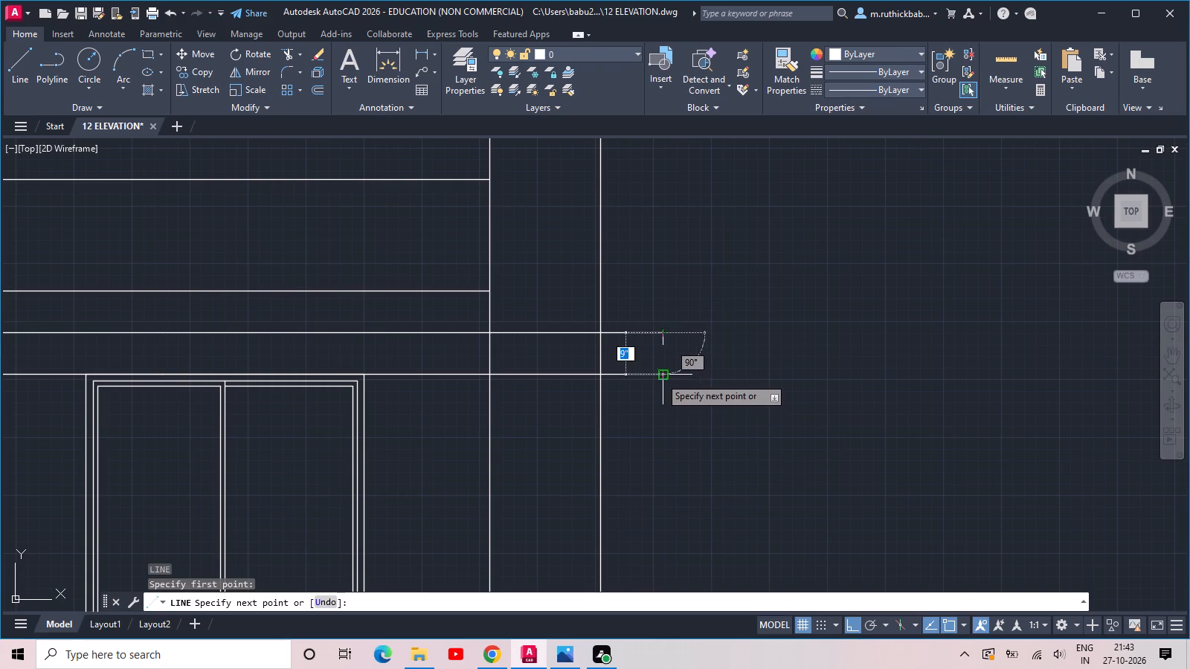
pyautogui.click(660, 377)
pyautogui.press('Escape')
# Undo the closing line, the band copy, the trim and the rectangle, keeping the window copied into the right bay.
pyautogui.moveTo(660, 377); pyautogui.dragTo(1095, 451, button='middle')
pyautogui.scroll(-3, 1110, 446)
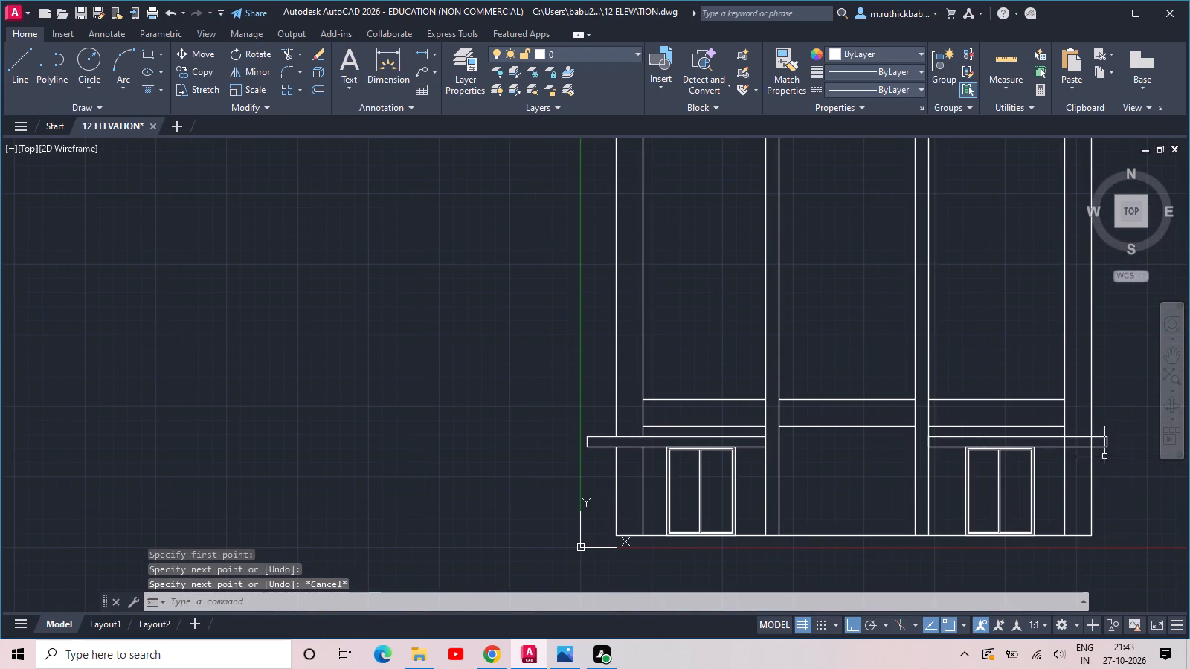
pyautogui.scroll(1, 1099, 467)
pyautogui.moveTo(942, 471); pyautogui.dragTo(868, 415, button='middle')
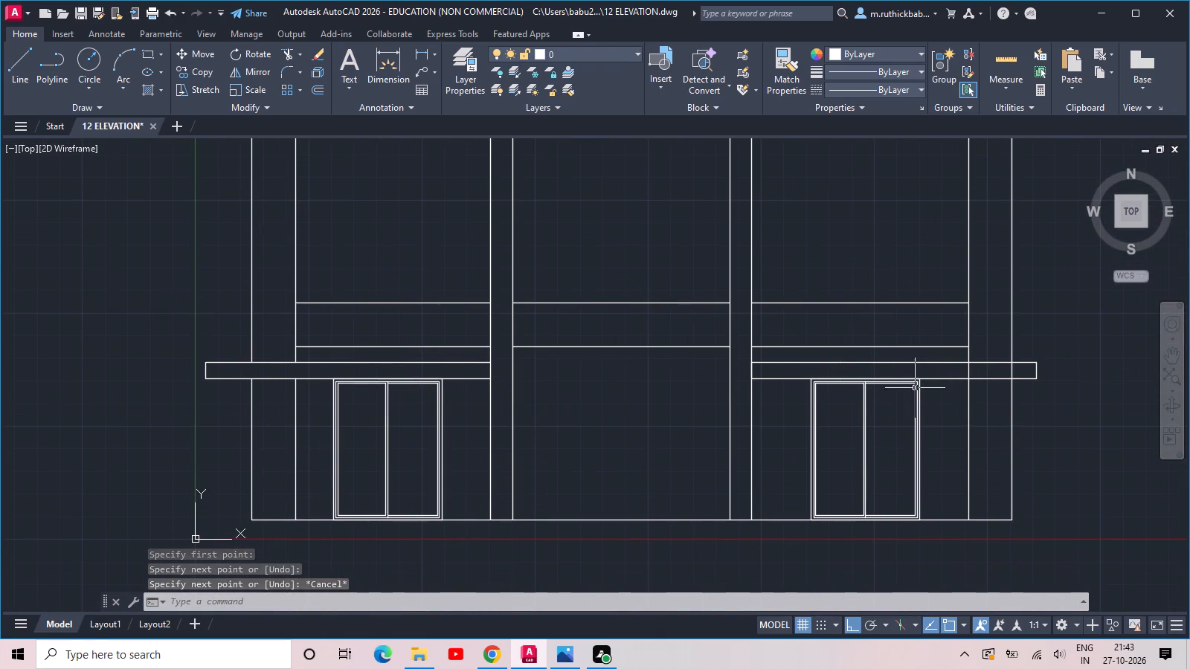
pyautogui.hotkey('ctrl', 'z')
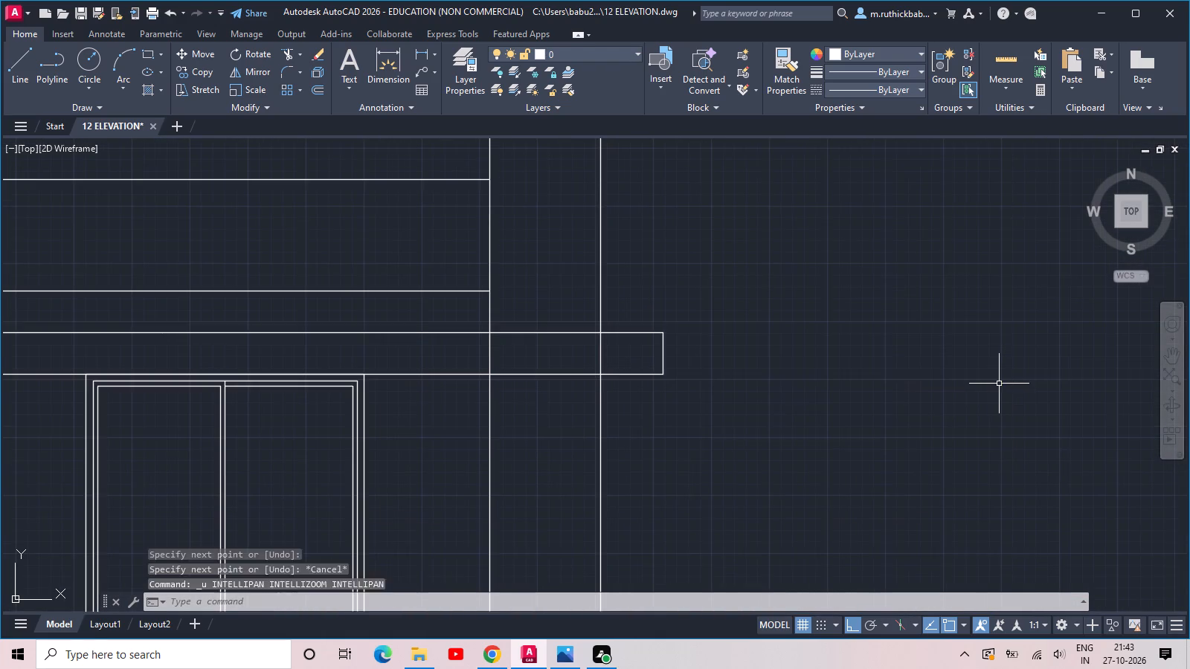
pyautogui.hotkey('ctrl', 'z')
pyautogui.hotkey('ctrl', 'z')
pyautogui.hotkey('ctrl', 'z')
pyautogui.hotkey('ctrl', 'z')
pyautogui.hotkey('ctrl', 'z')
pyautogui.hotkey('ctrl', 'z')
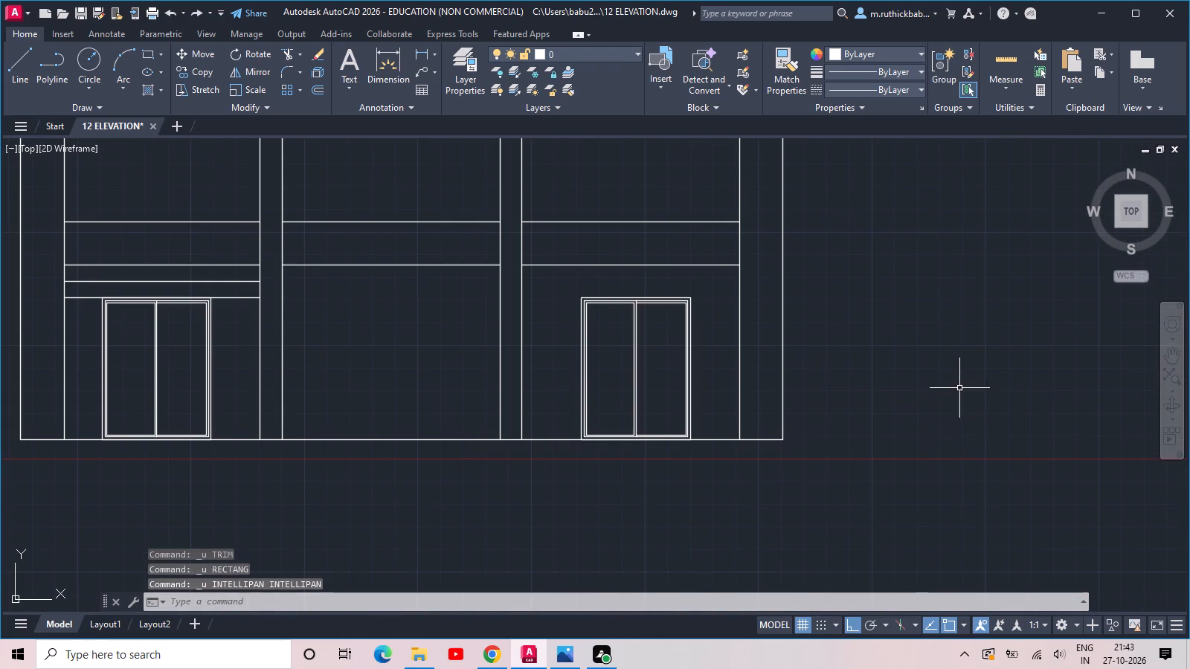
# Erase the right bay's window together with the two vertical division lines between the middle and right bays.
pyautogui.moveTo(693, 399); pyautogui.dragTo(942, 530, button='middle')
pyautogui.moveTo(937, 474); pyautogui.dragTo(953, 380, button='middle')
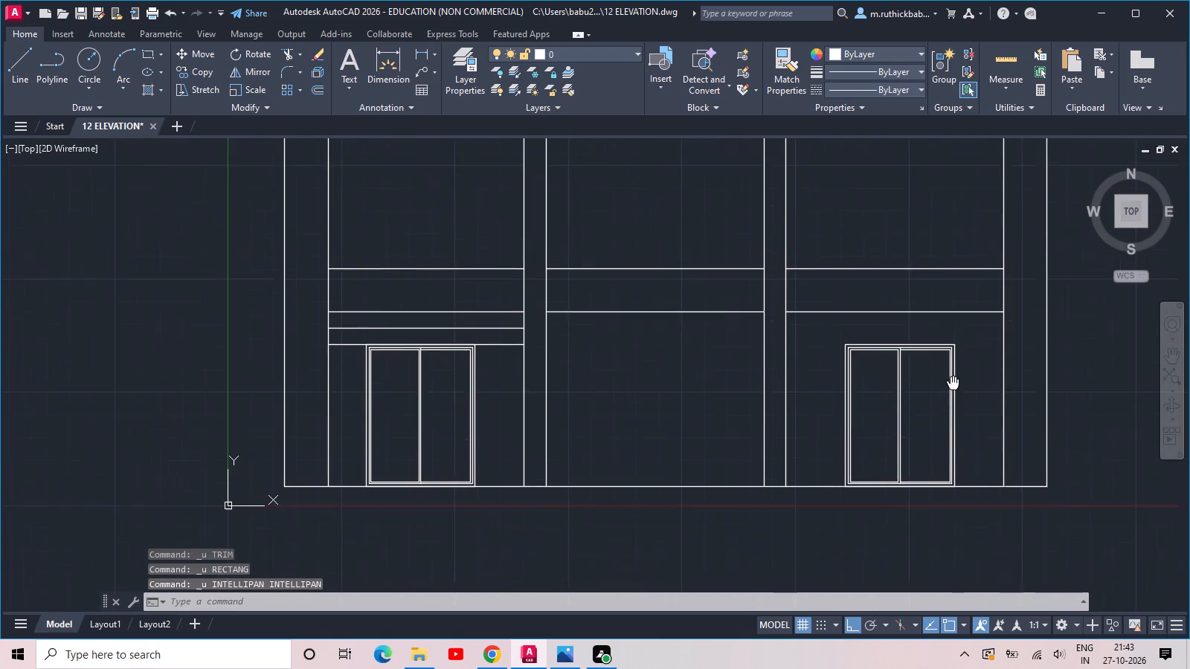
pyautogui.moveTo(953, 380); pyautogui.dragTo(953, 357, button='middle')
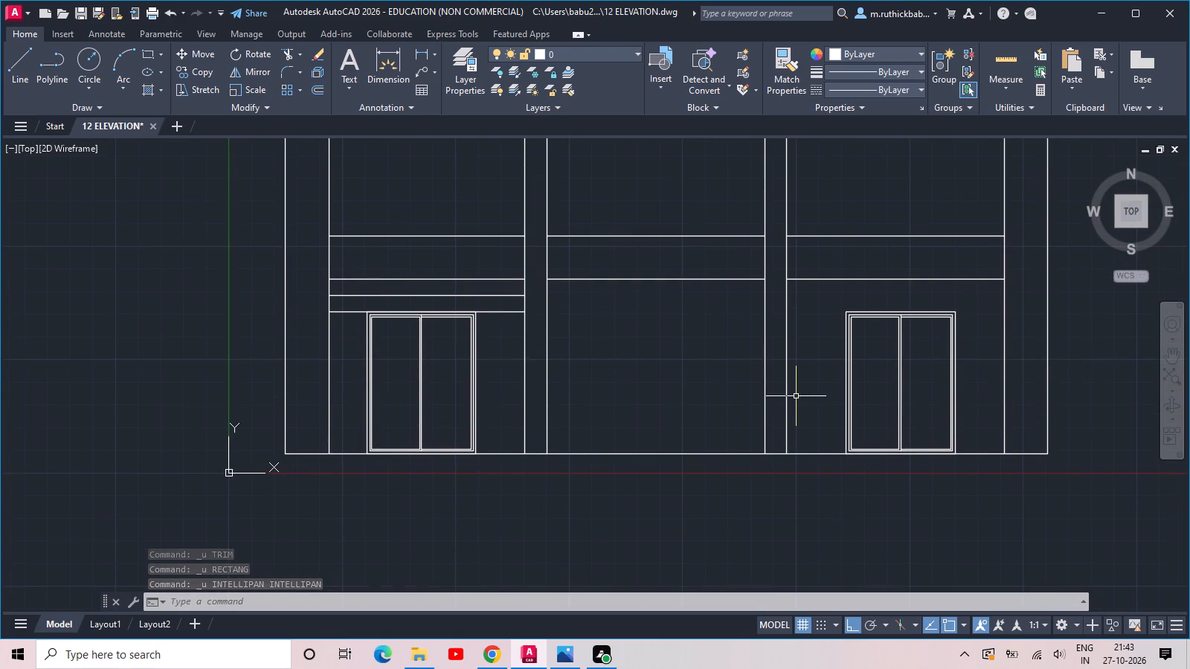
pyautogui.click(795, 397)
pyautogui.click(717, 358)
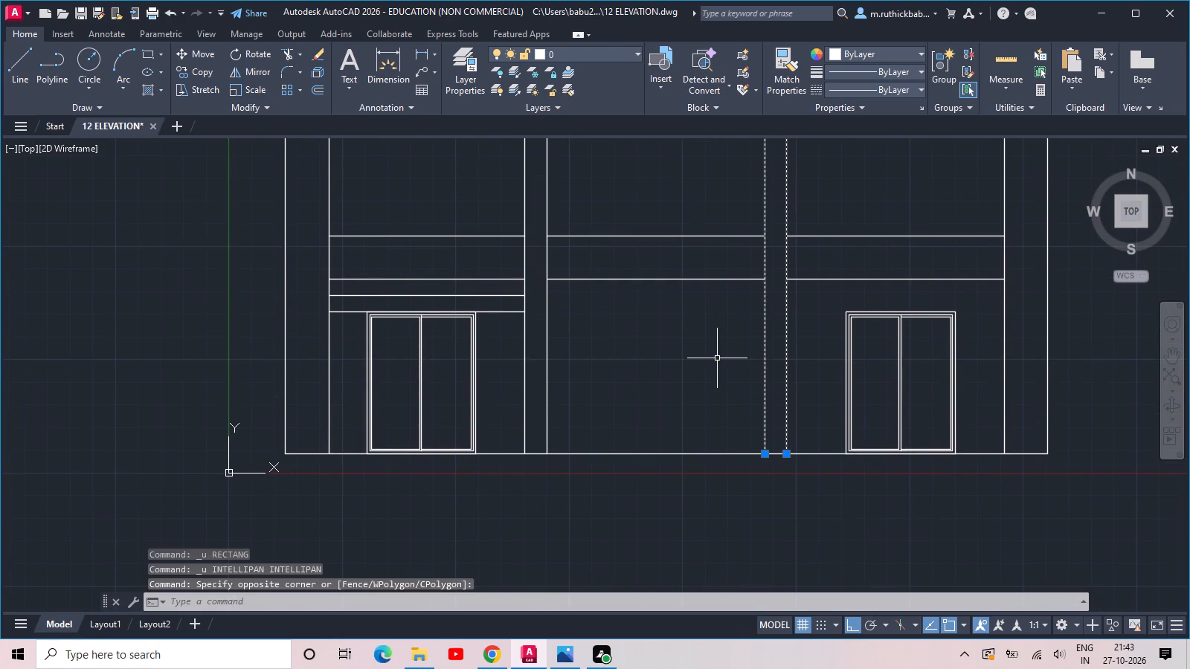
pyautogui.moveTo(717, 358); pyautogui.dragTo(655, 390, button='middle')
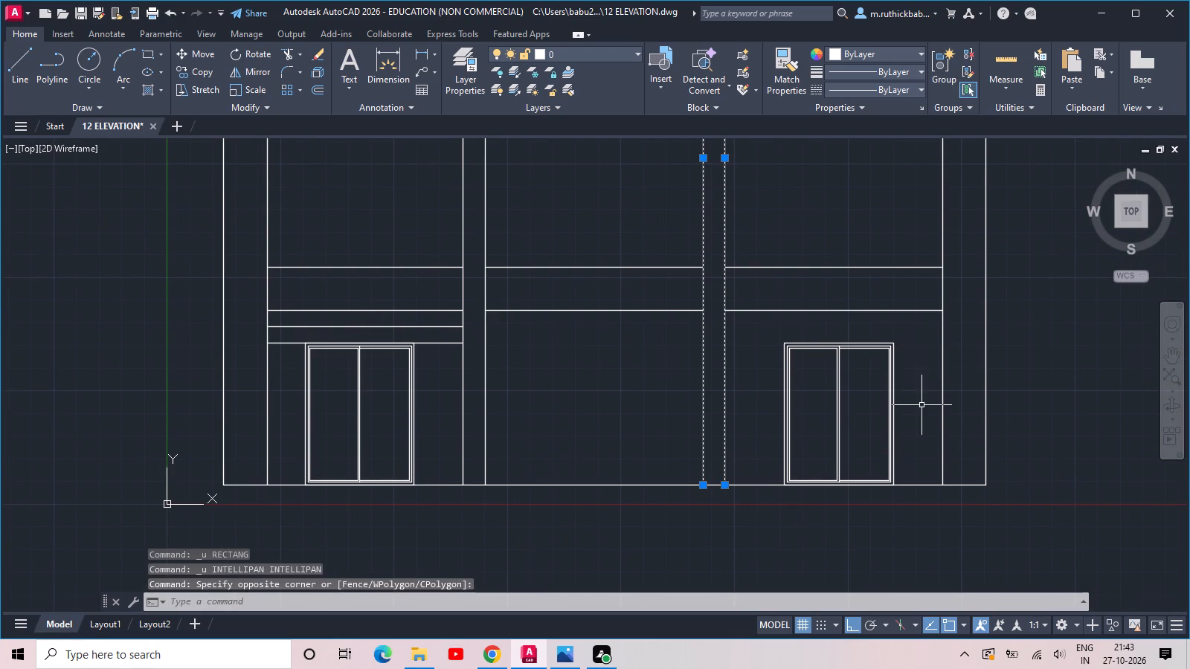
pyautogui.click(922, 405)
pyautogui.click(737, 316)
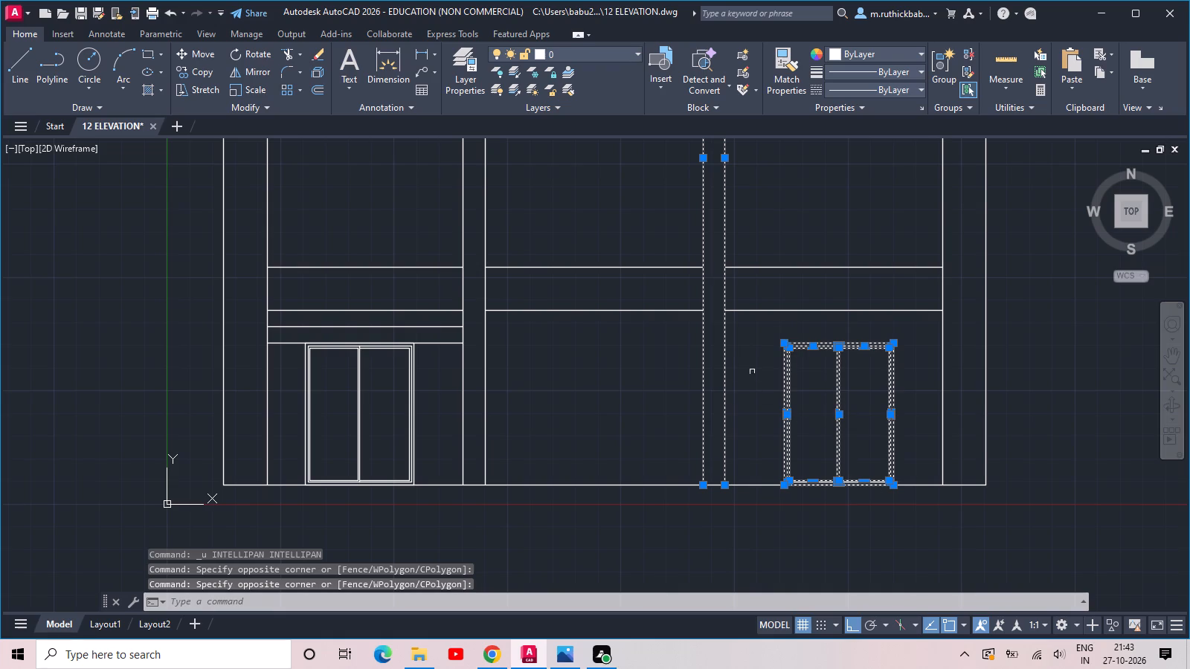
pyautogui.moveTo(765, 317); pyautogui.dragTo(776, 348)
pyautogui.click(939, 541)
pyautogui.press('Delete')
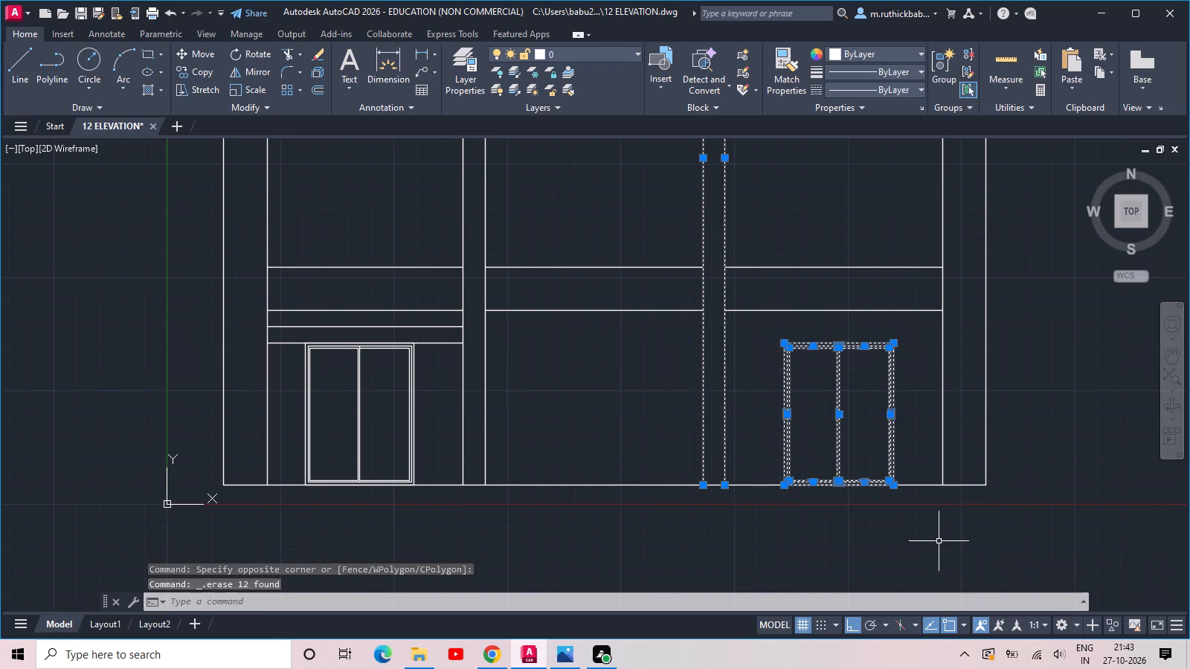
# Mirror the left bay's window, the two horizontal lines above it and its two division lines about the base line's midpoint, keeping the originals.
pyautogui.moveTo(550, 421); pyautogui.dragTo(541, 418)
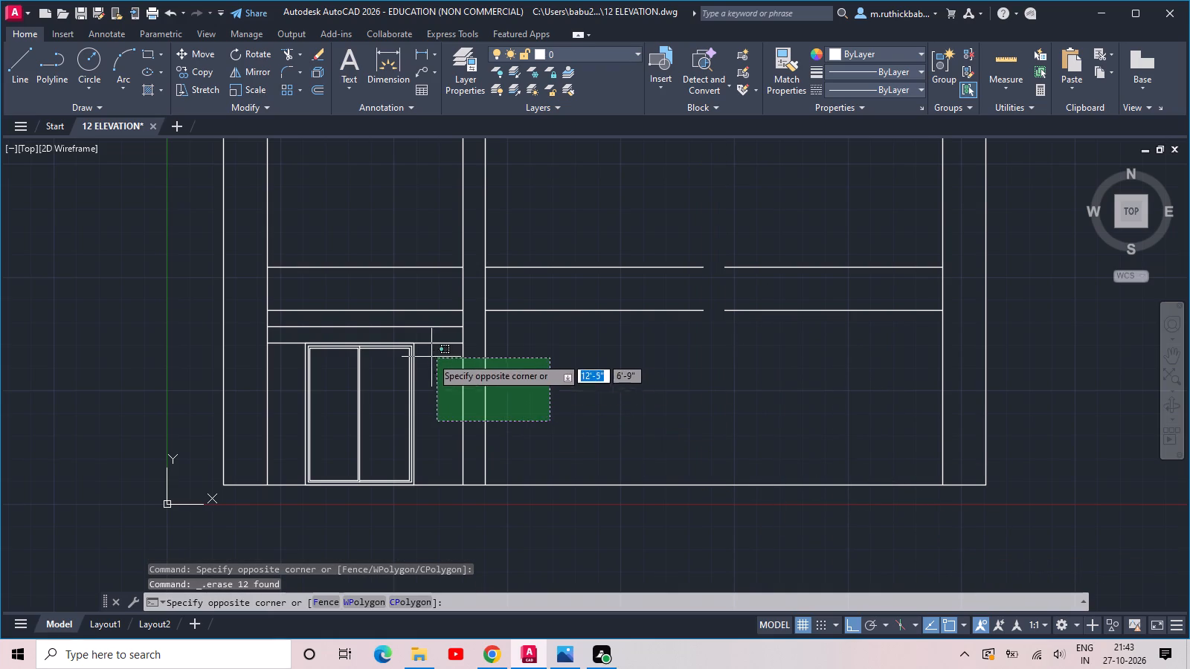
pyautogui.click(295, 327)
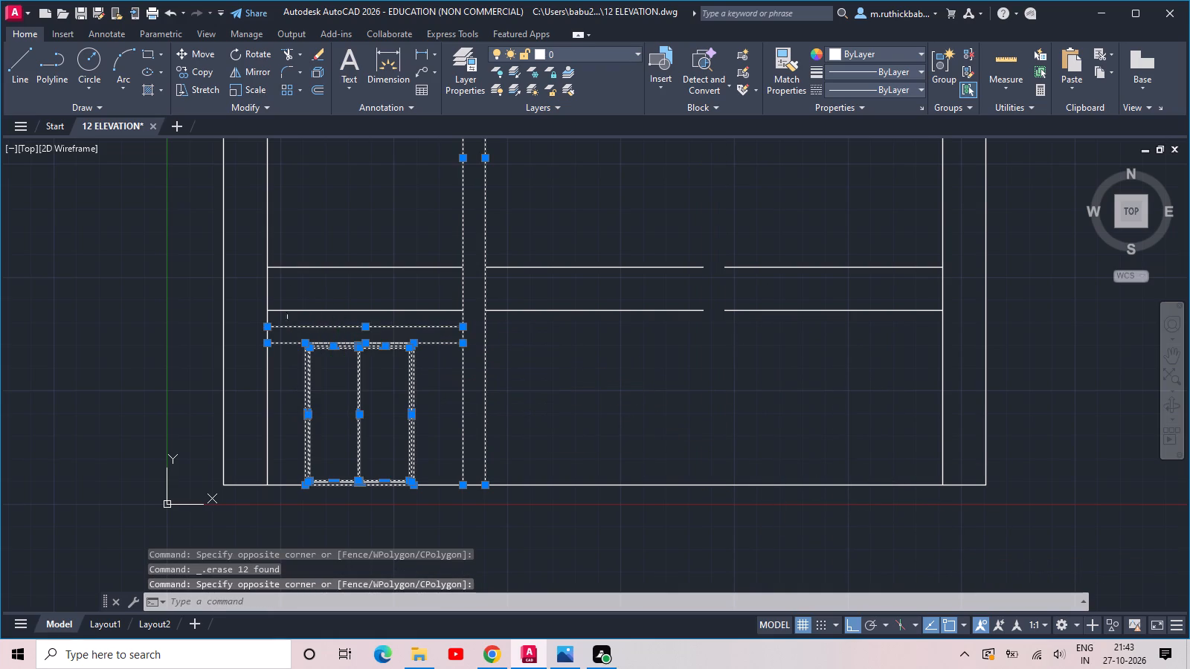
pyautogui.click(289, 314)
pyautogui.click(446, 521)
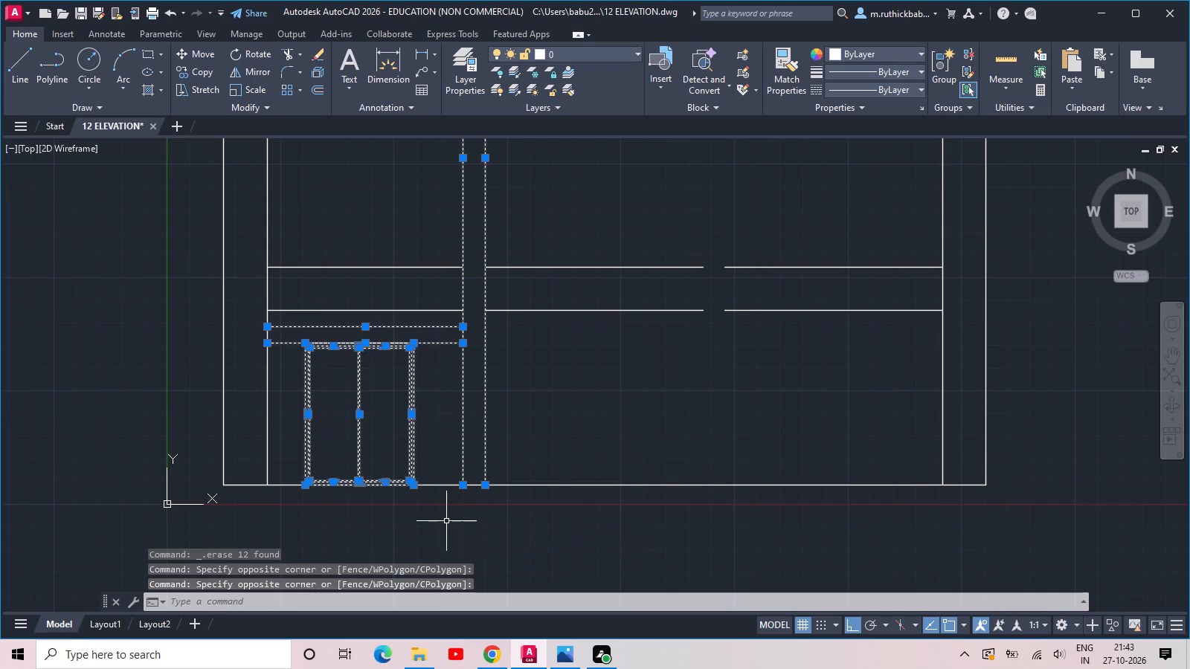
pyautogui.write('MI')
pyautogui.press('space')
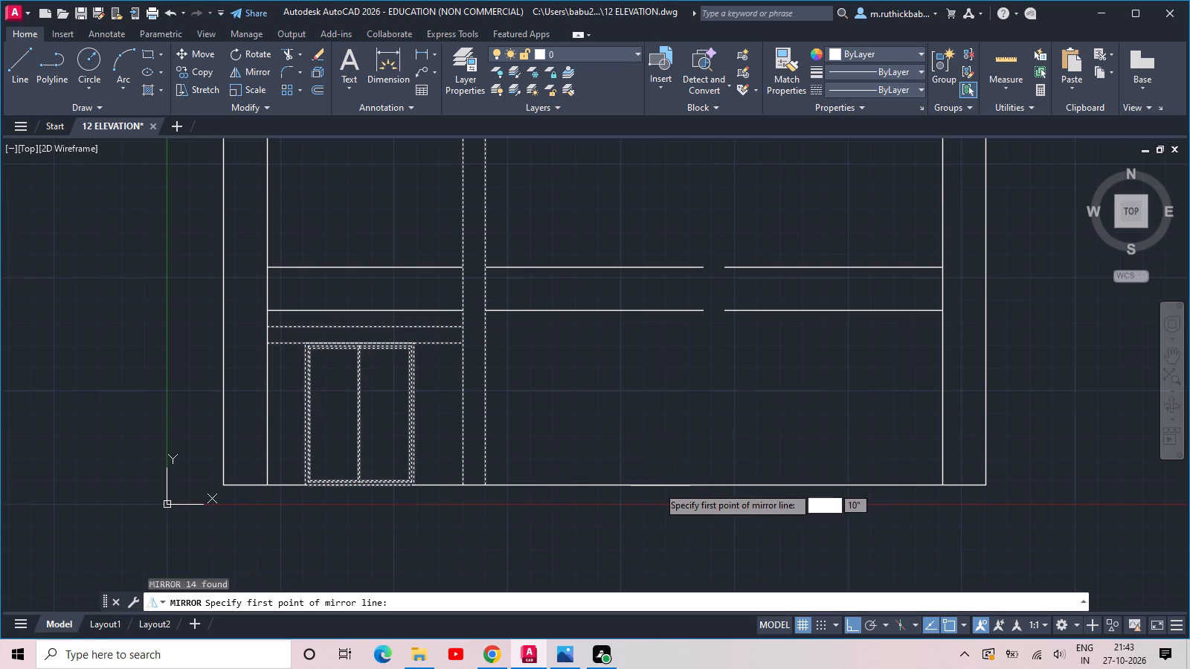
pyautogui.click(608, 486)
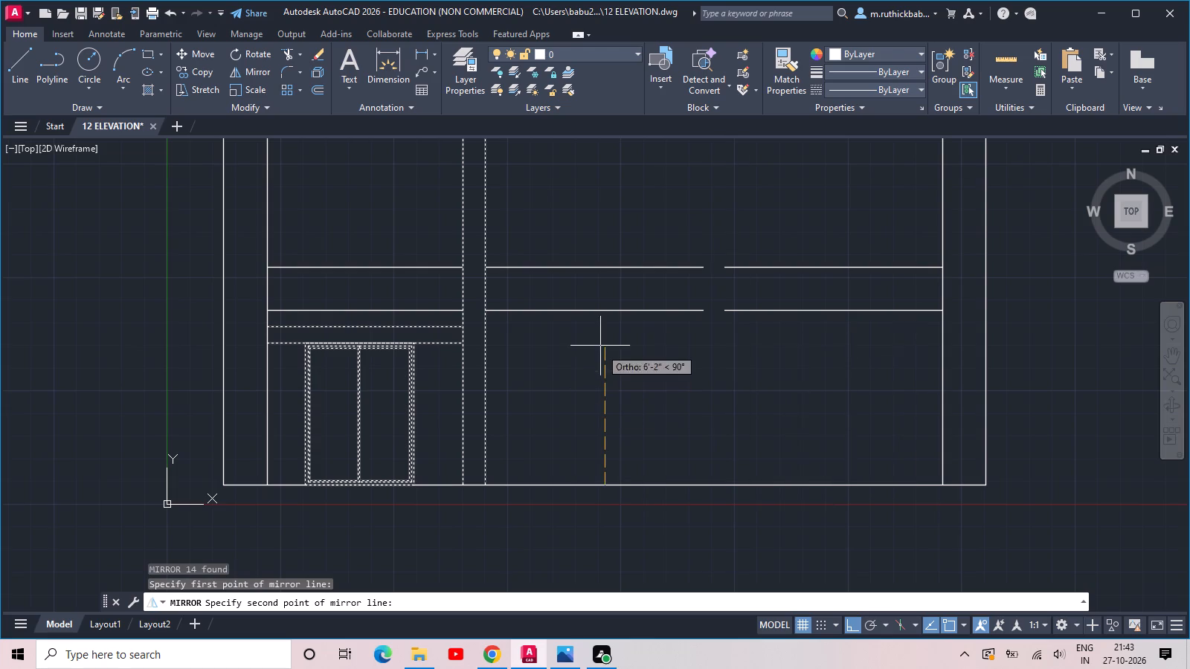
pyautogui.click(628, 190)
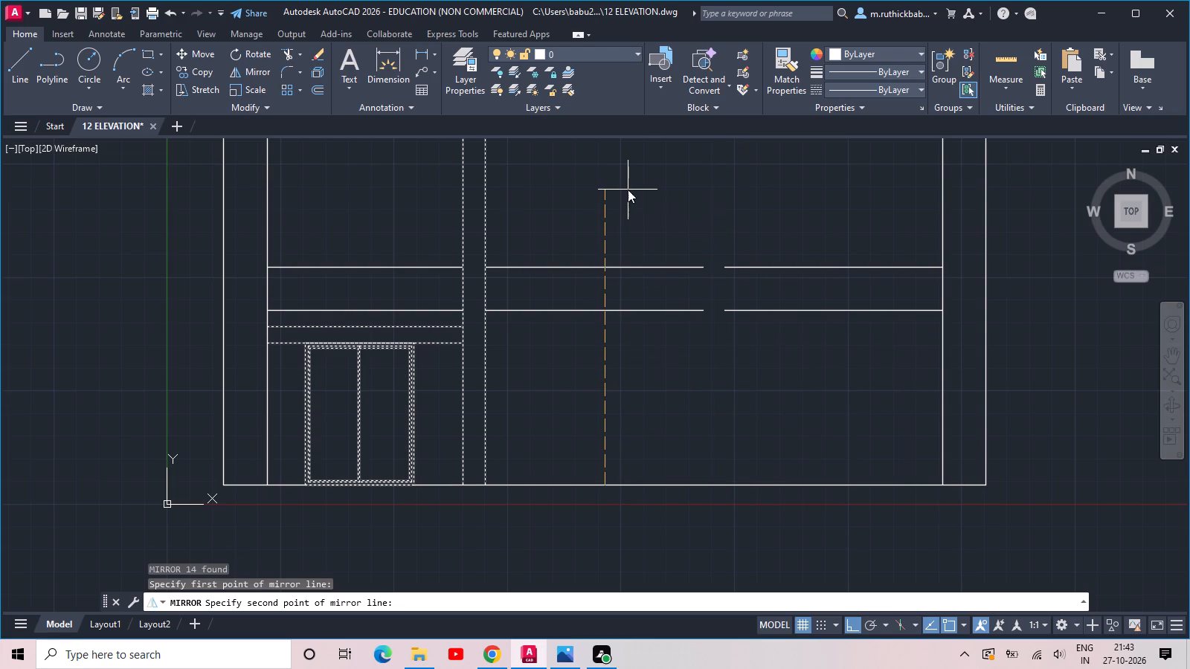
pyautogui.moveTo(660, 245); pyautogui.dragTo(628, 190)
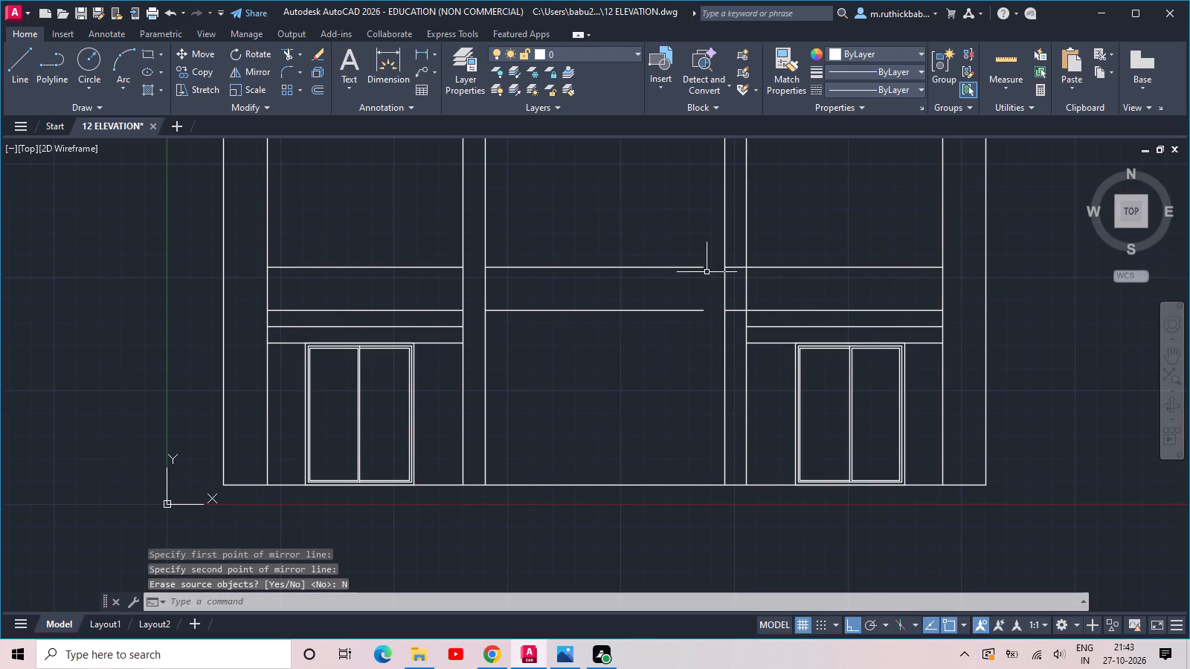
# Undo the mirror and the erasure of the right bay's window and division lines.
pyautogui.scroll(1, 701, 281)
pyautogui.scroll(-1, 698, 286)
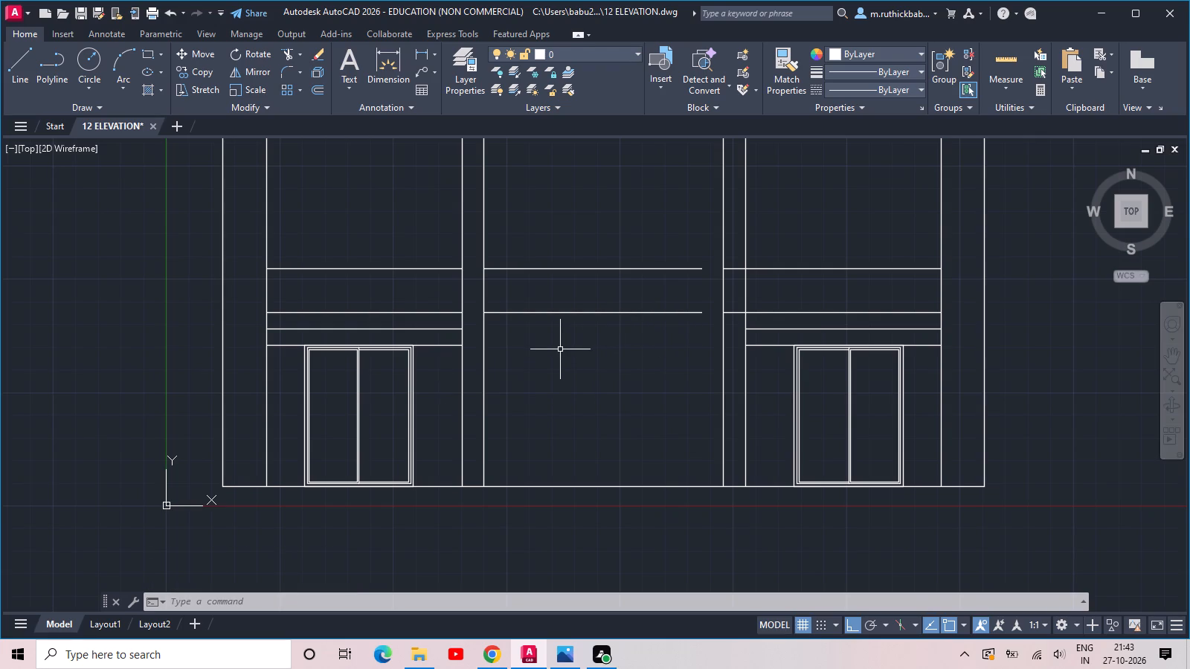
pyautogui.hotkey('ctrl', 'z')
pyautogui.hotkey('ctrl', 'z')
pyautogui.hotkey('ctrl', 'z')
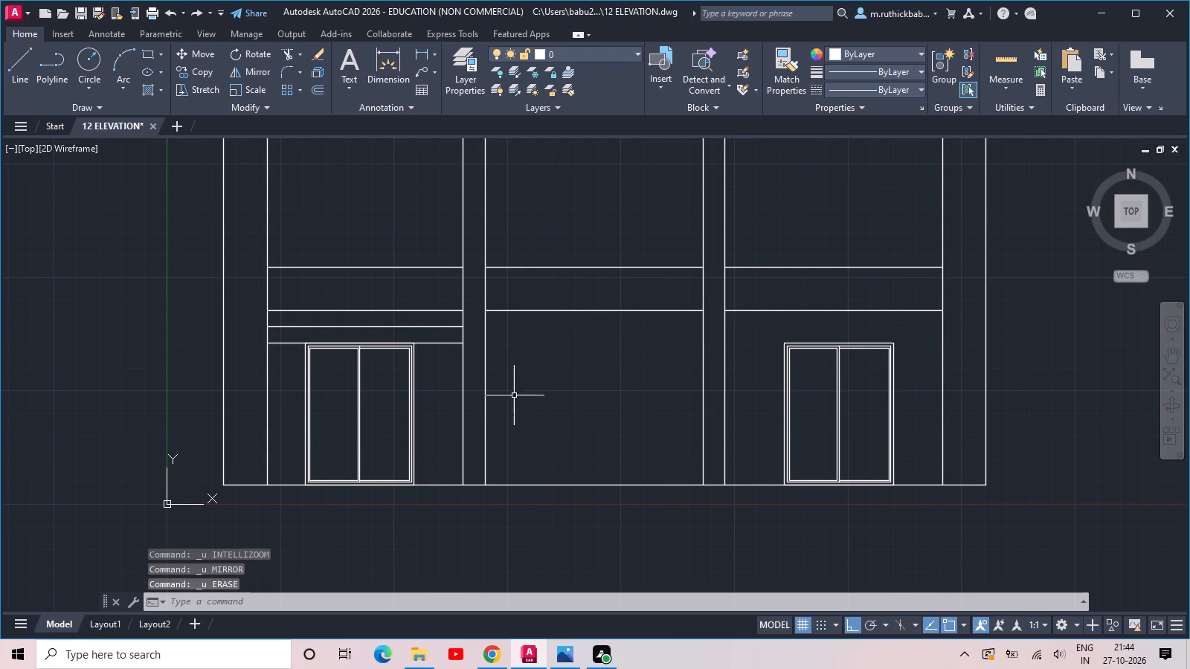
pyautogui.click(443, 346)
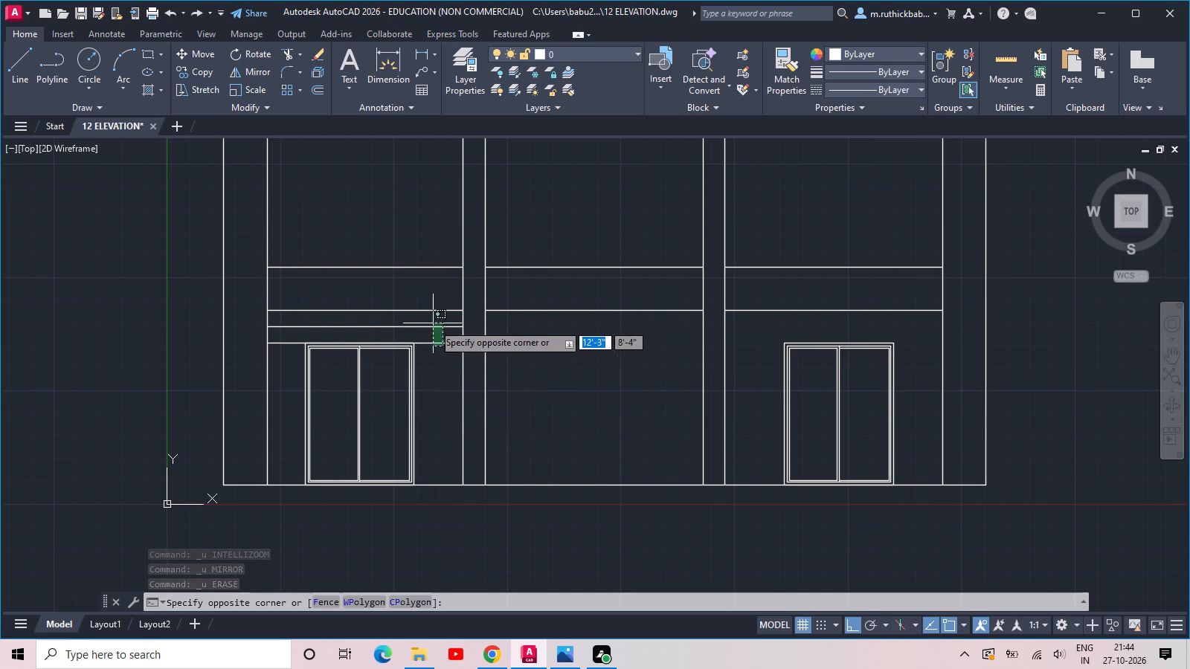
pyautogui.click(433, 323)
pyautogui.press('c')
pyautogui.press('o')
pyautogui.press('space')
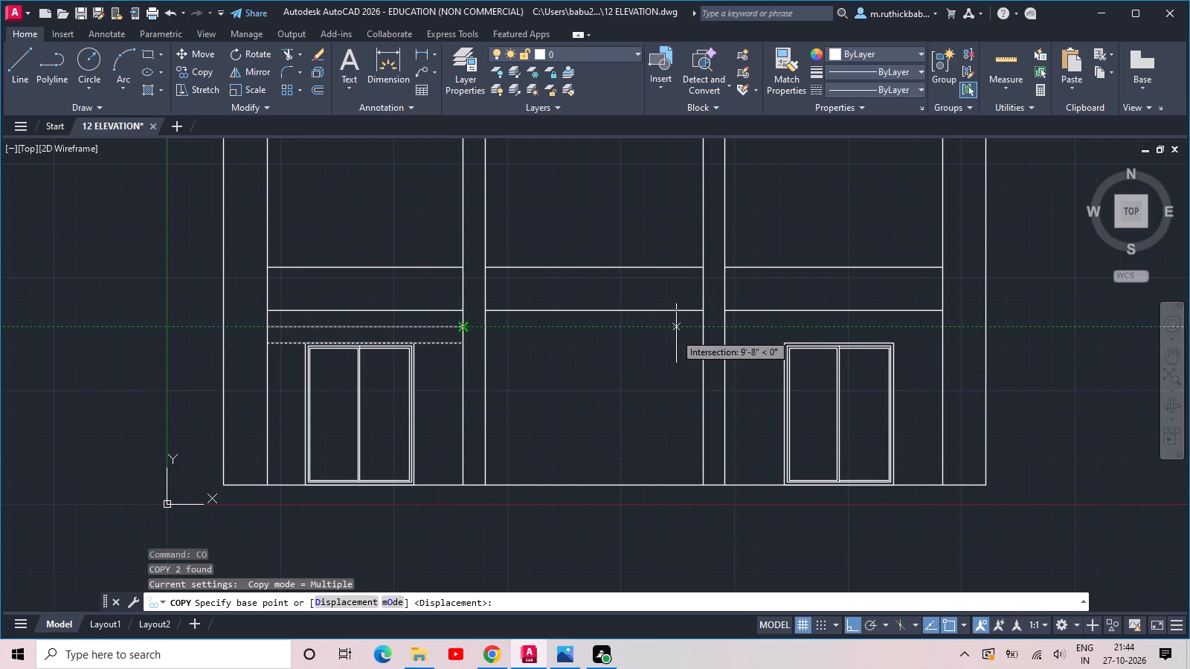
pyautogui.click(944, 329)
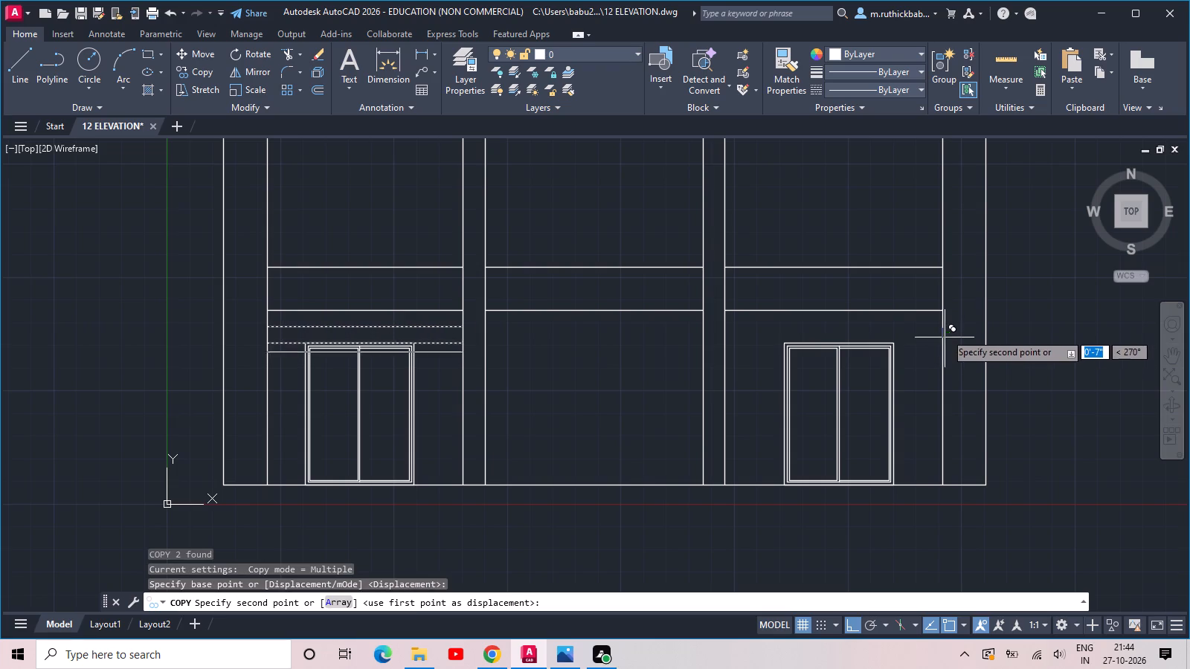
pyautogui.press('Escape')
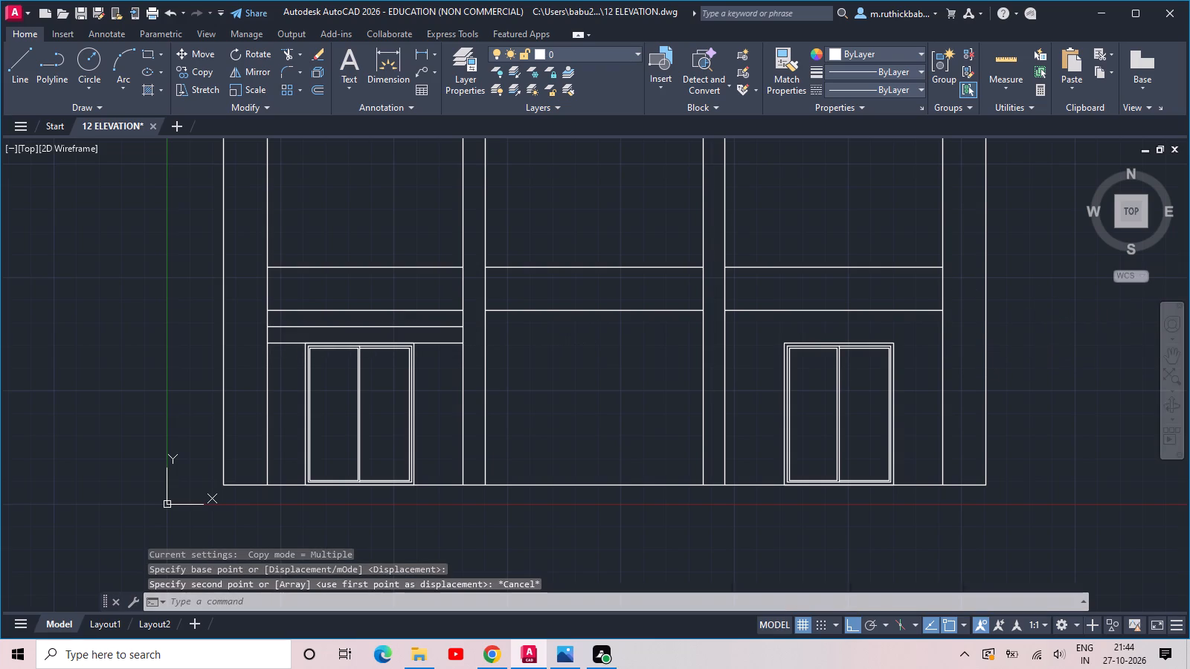
# Copy the two horizontal lines above the left bay's window horizontally, starting them at the right bay's inner vertical line.
pyautogui.press('space')
pyautogui.click(443, 359)
pyautogui.click(429, 321)
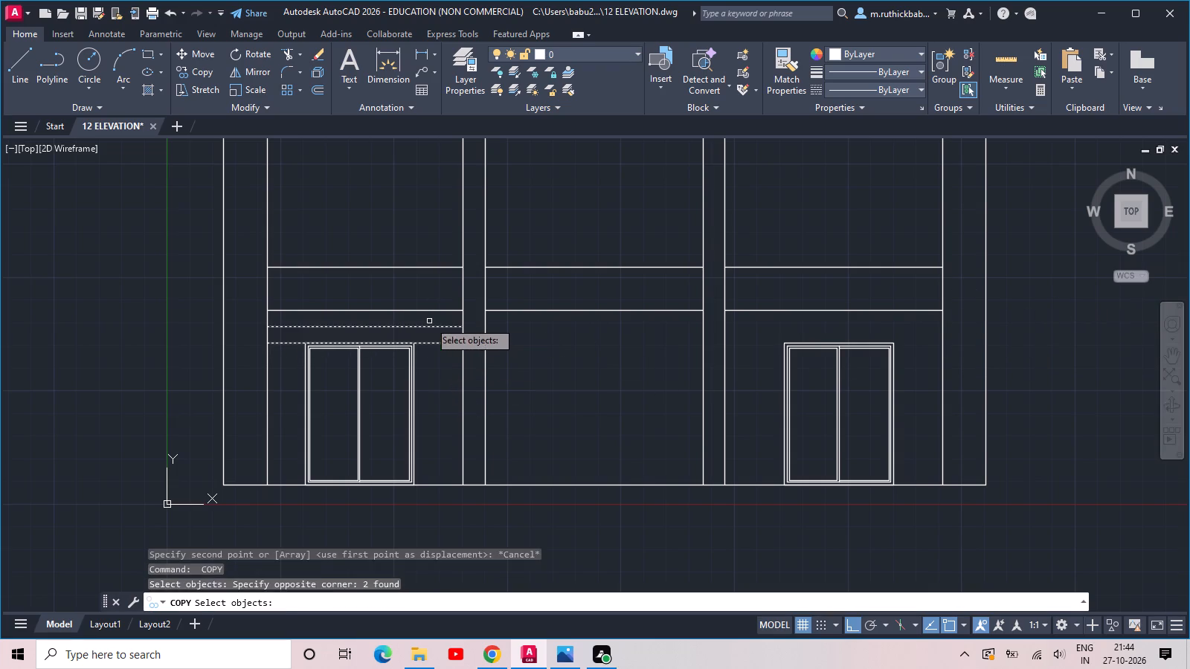
pyautogui.press('space')
pyautogui.click(270, 326)
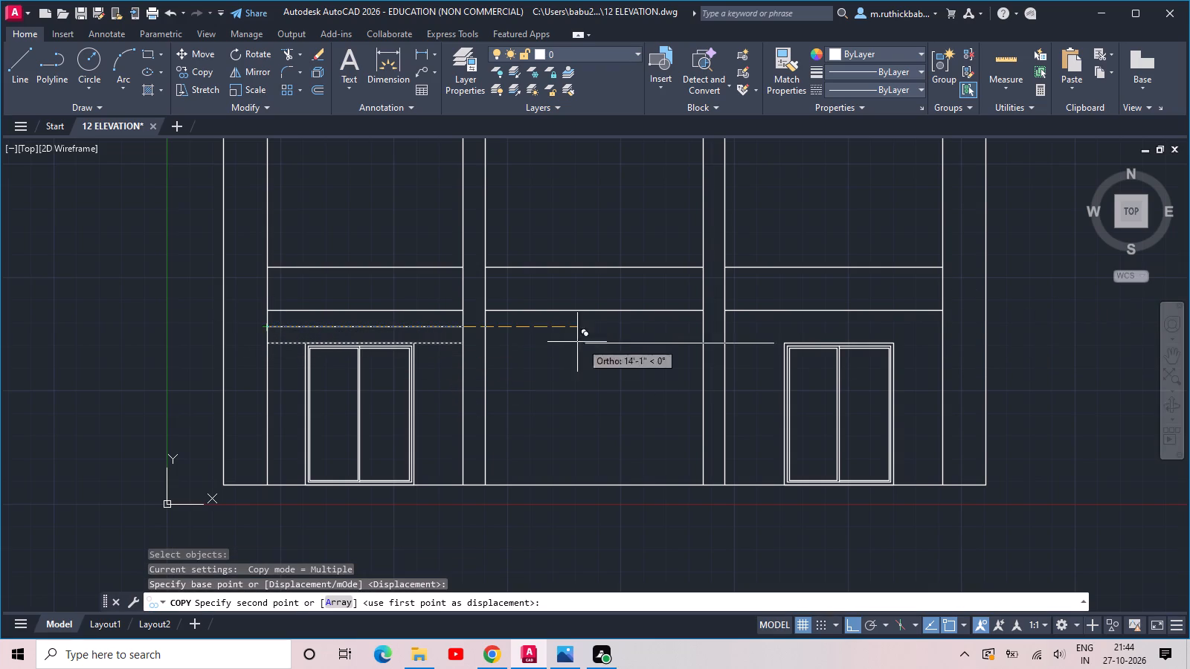
pyautogui.click(722, 328)
pyautogui.press('Escape')
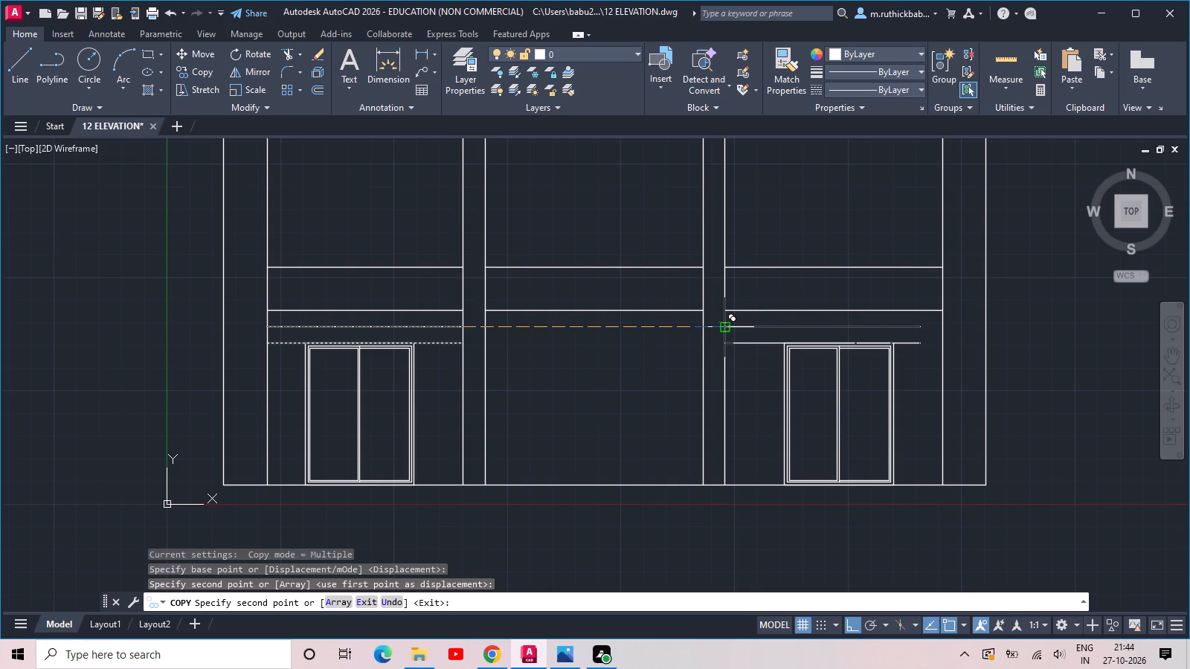
# Extend the two copied horizontal lines to the right bay's outer vertical line.
pyautogui.press('e')
pyautogui.press('x')
pyautogui.press('space')
pyautogui.press('space')
pyautogui.click(905, 325)
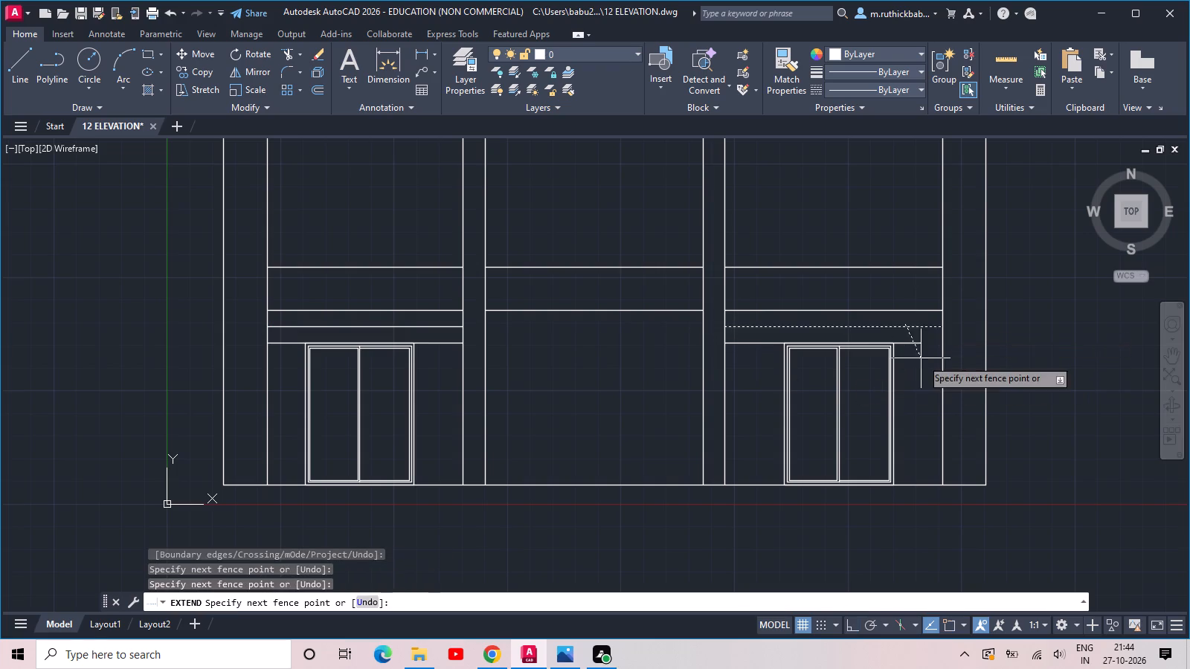
pyautogui.click(923, 378)
pyautogui.press('Escape')
pyautogui.press('Escape')
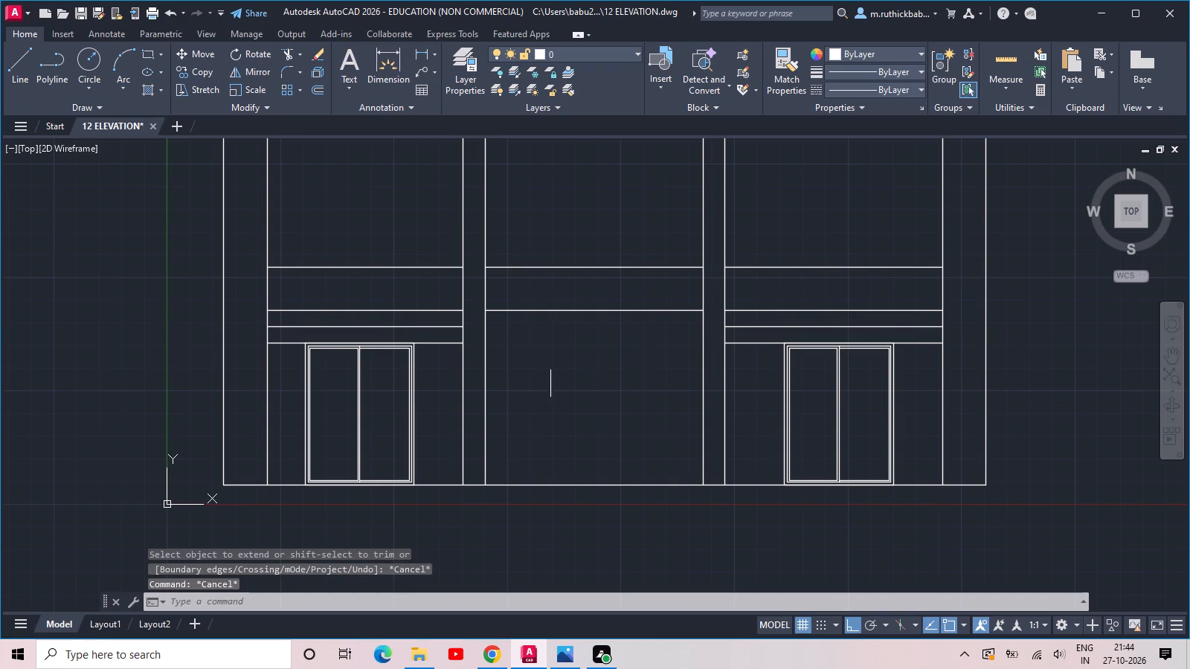
# Erase the left bay's window, the two horizontal lines above it and the two division lines between the left and middle bays.
pyautogui.moveTo(538, 409); pyautogui.dragTo(523, 407)
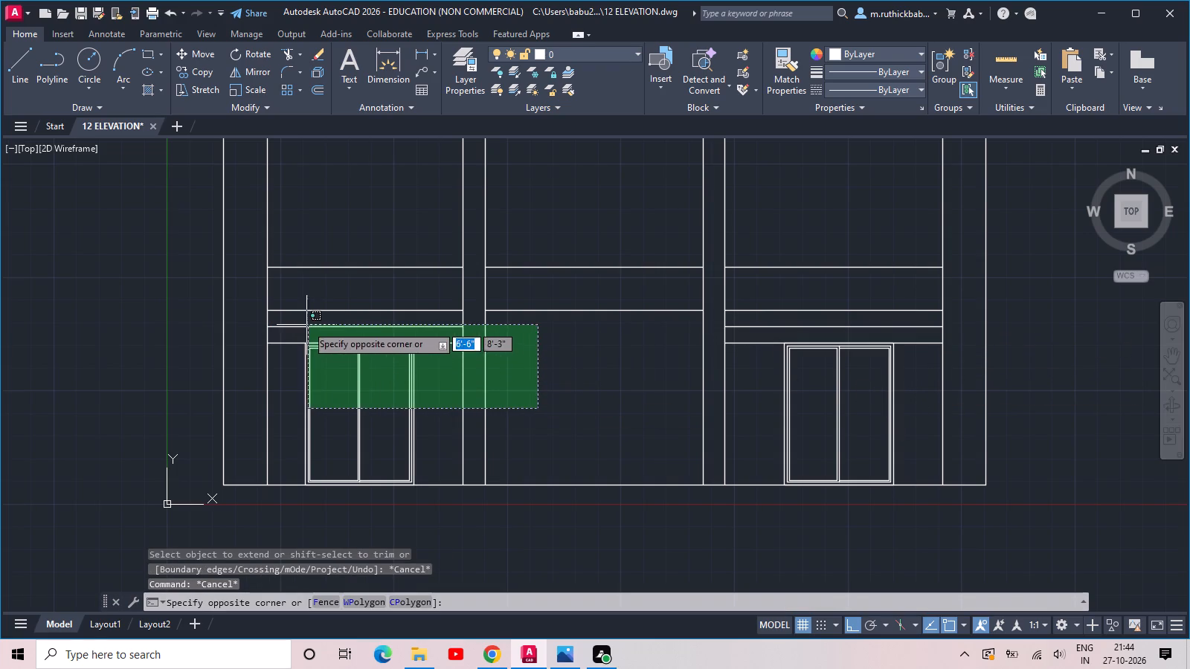
pyautogui.click(292, 325)
pyautogui.click(285, 318)
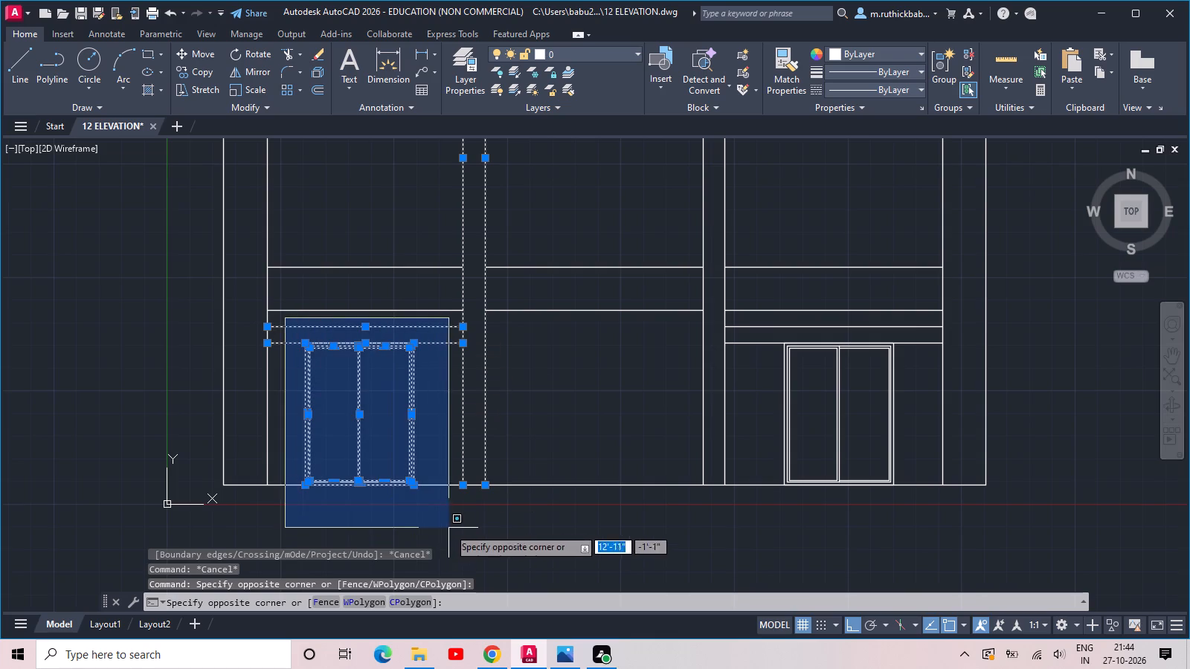
pyautogui.click(448, 528)
pyautogui.press('Delete')
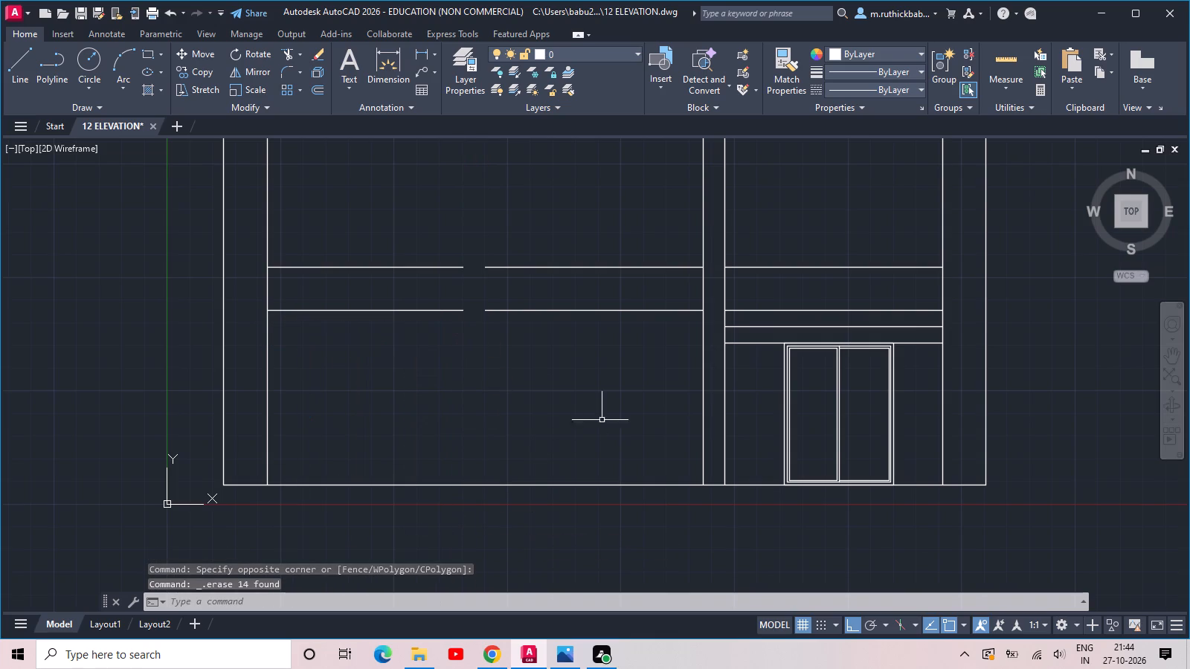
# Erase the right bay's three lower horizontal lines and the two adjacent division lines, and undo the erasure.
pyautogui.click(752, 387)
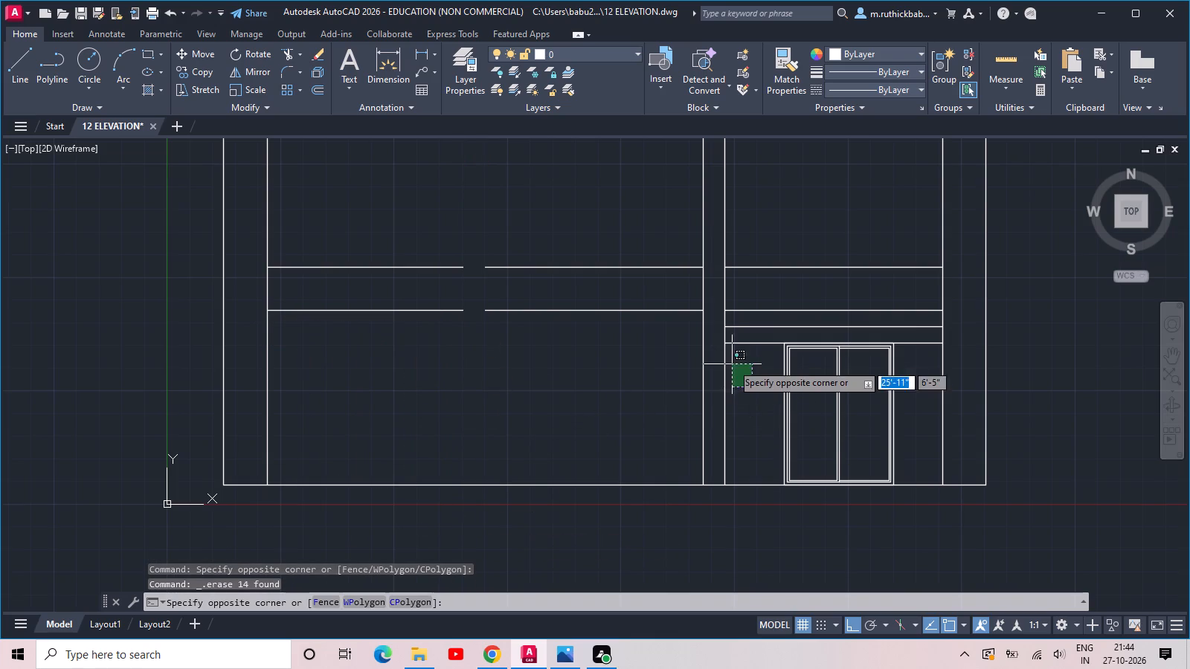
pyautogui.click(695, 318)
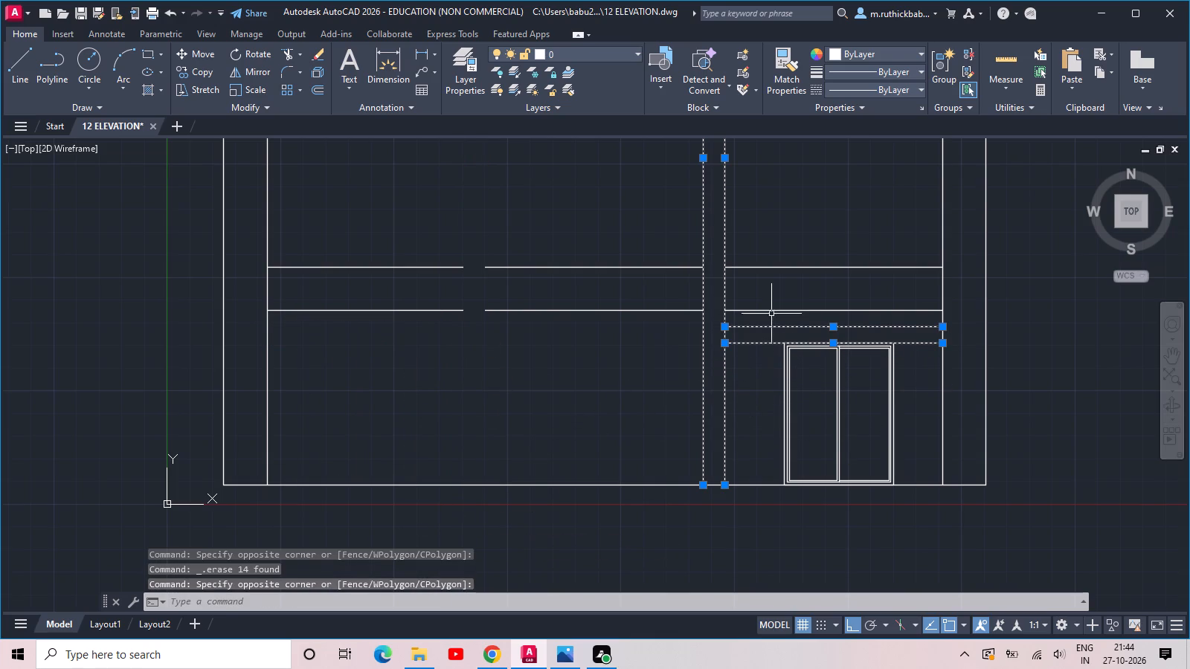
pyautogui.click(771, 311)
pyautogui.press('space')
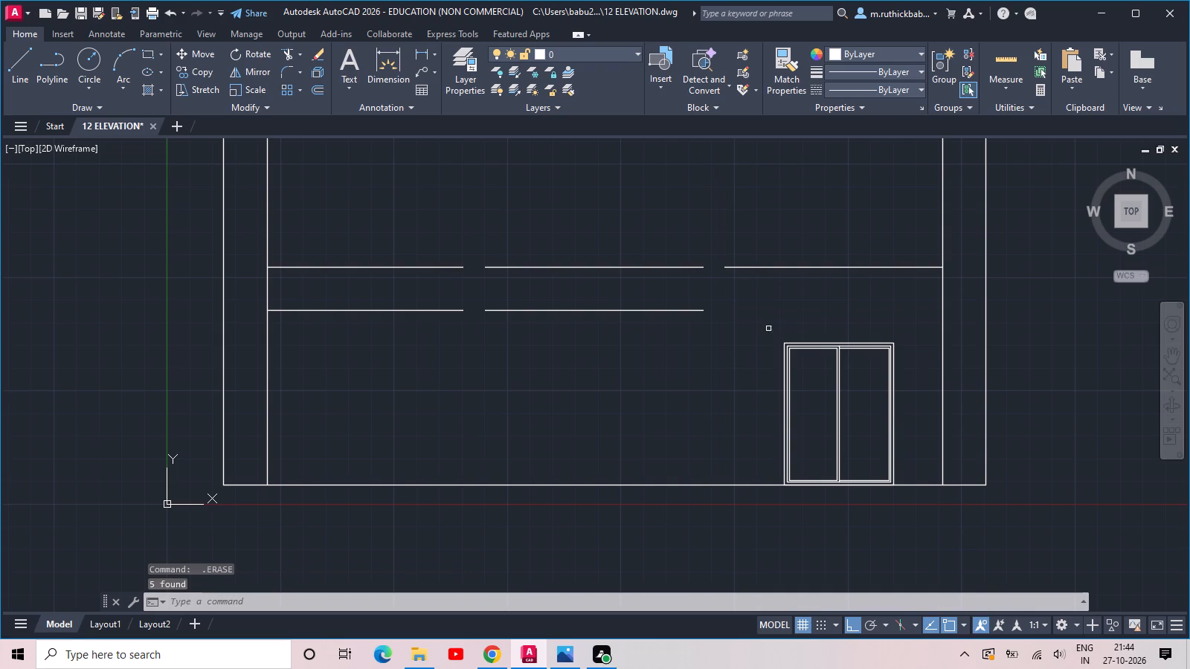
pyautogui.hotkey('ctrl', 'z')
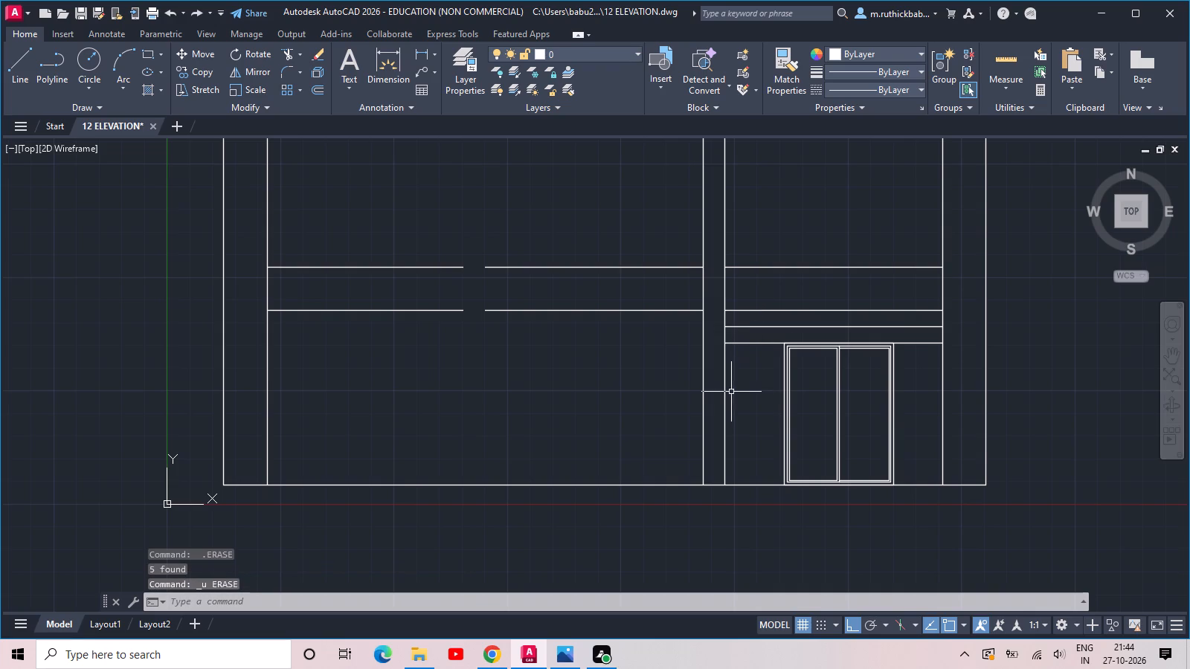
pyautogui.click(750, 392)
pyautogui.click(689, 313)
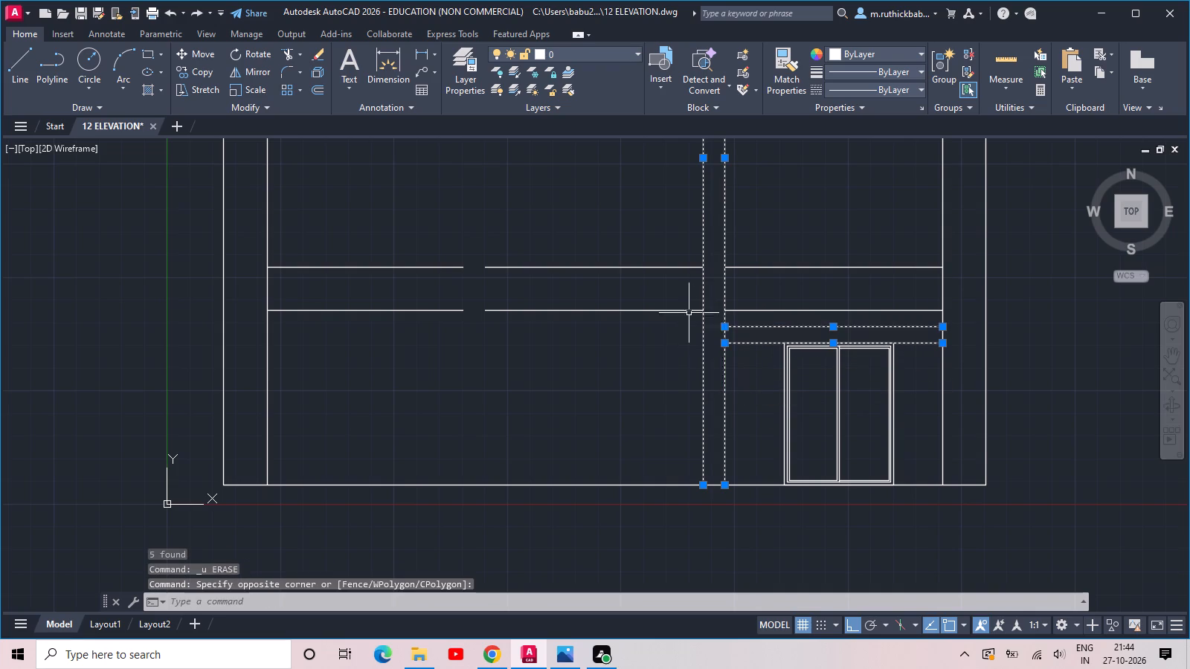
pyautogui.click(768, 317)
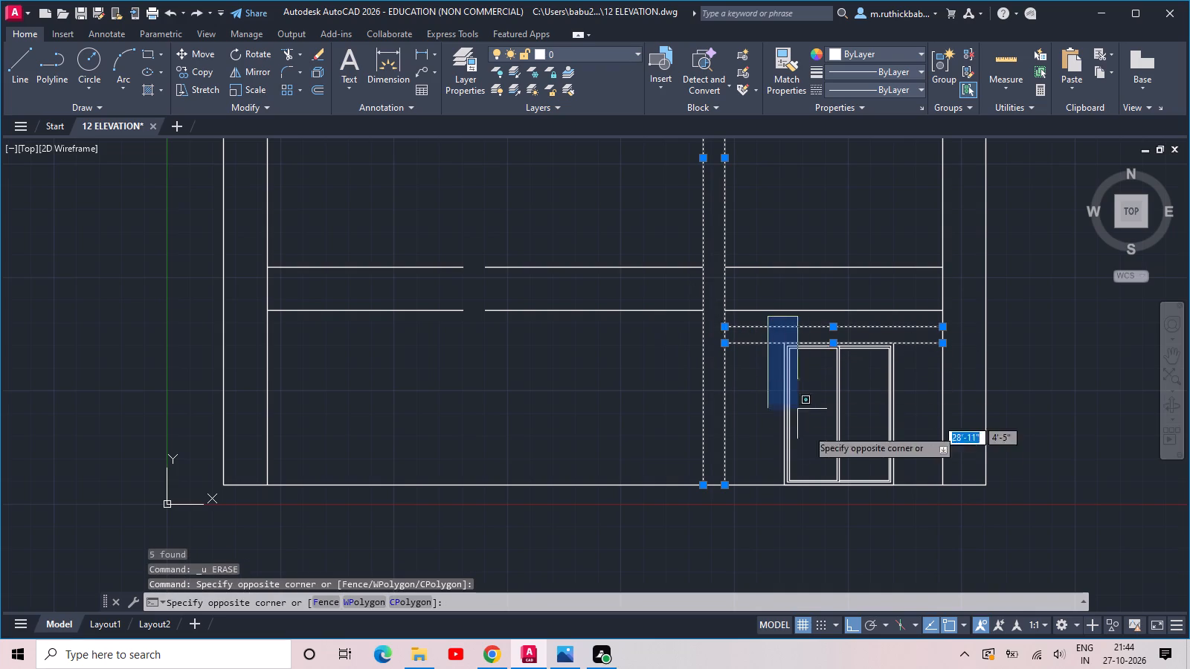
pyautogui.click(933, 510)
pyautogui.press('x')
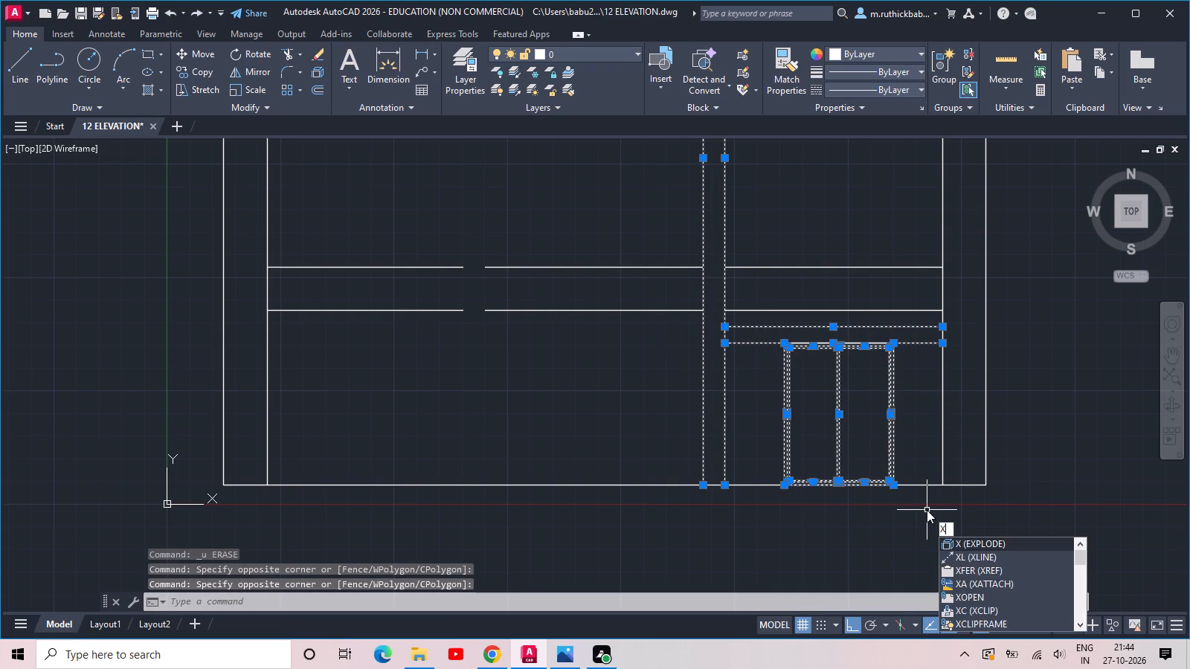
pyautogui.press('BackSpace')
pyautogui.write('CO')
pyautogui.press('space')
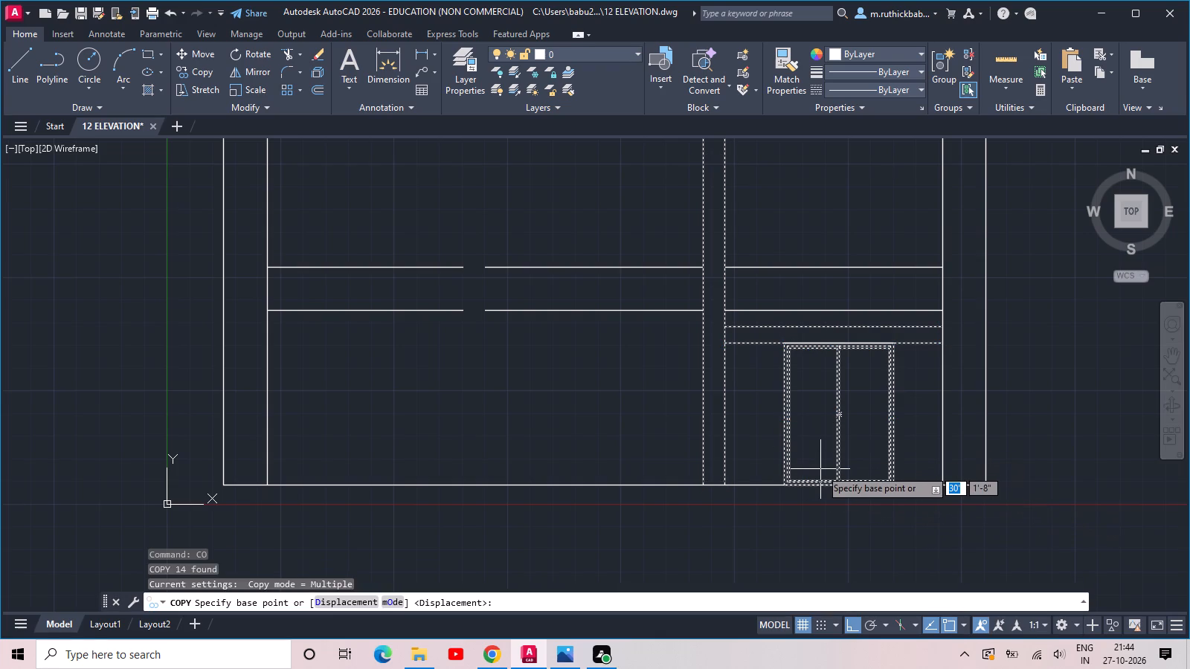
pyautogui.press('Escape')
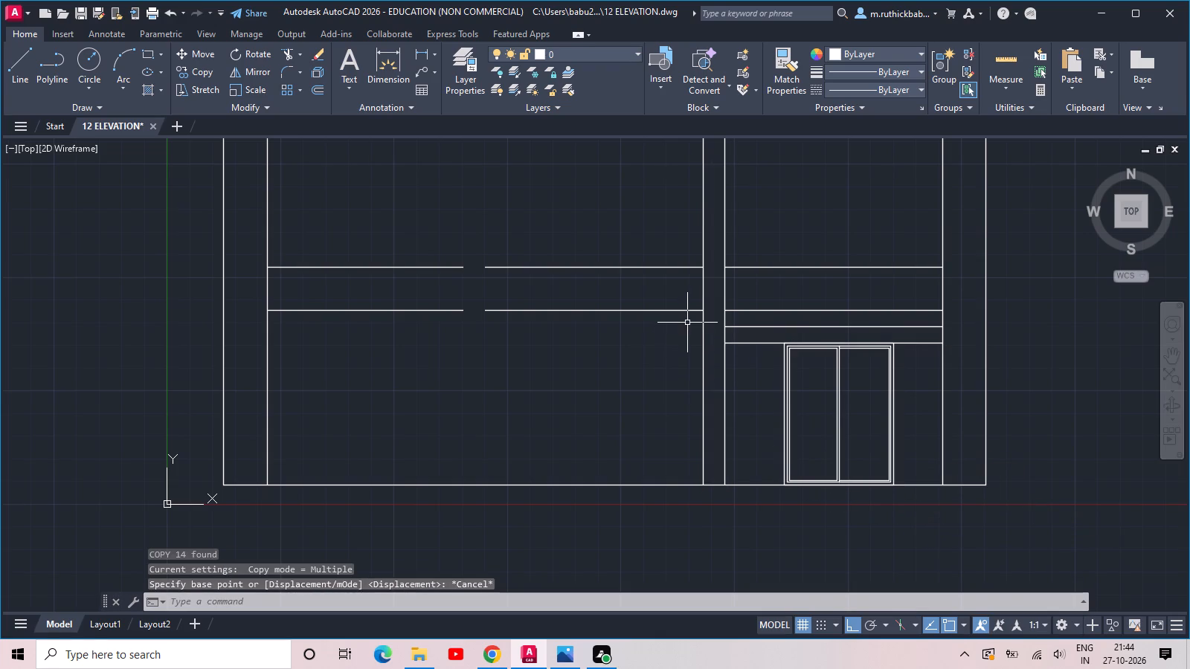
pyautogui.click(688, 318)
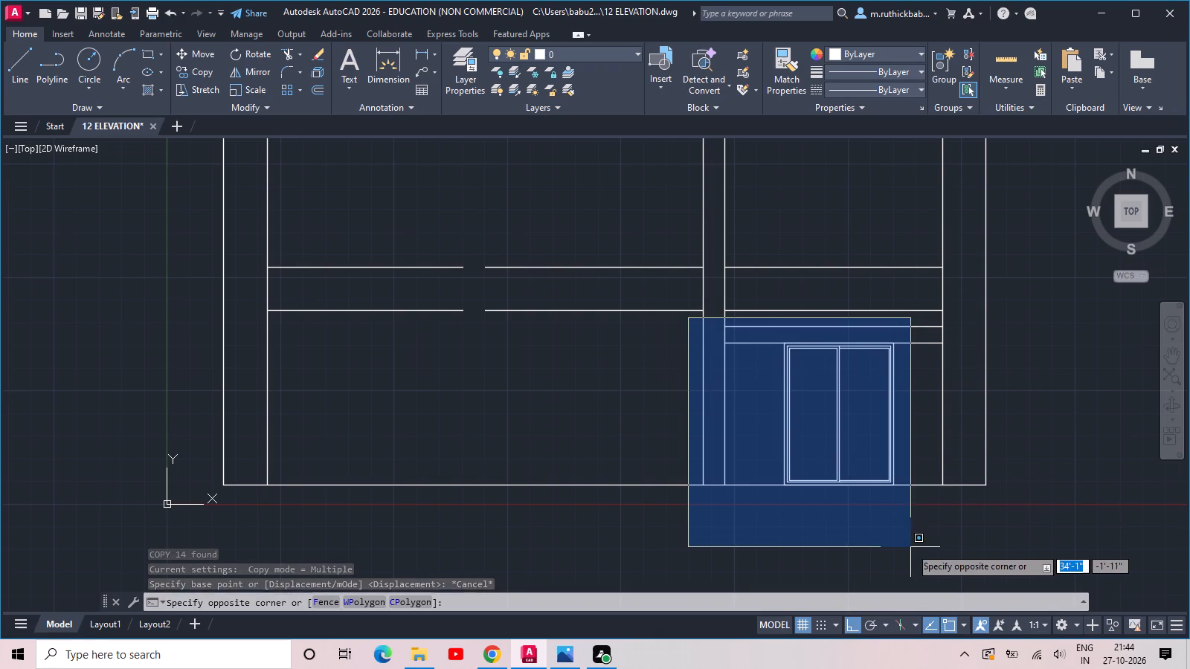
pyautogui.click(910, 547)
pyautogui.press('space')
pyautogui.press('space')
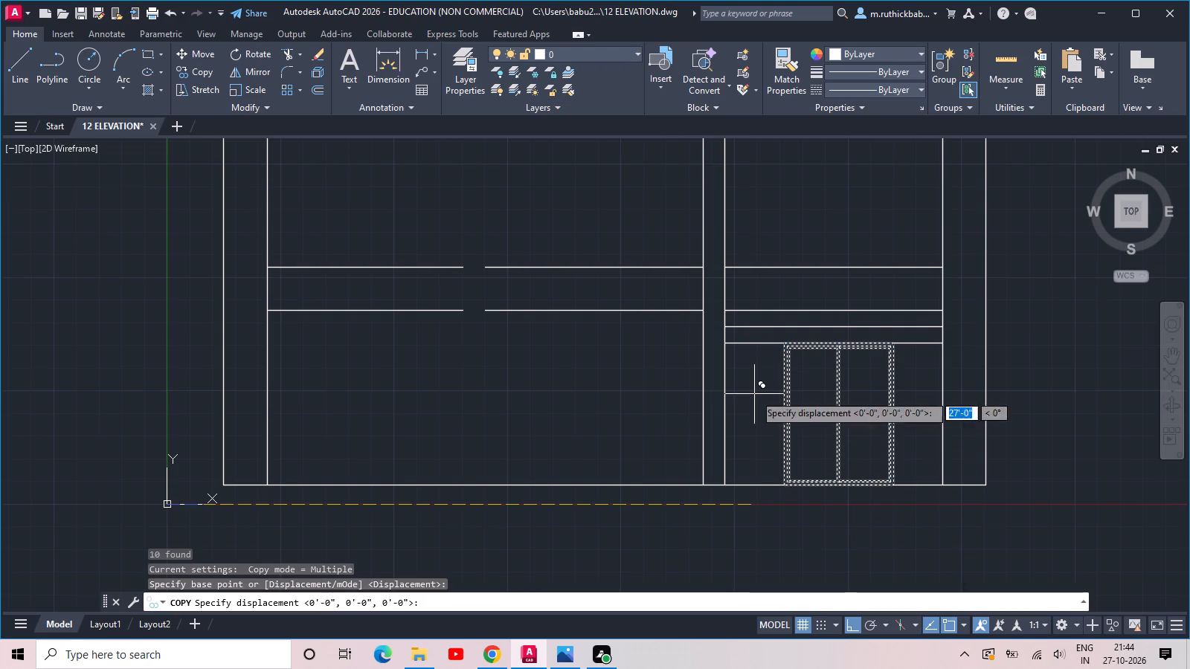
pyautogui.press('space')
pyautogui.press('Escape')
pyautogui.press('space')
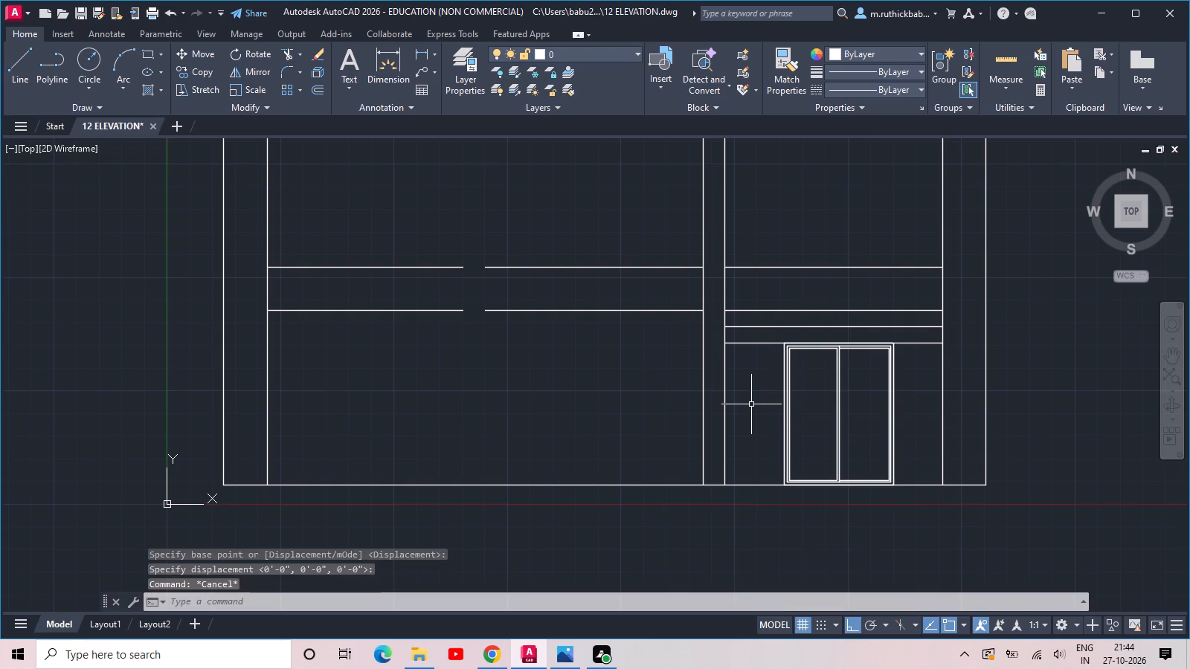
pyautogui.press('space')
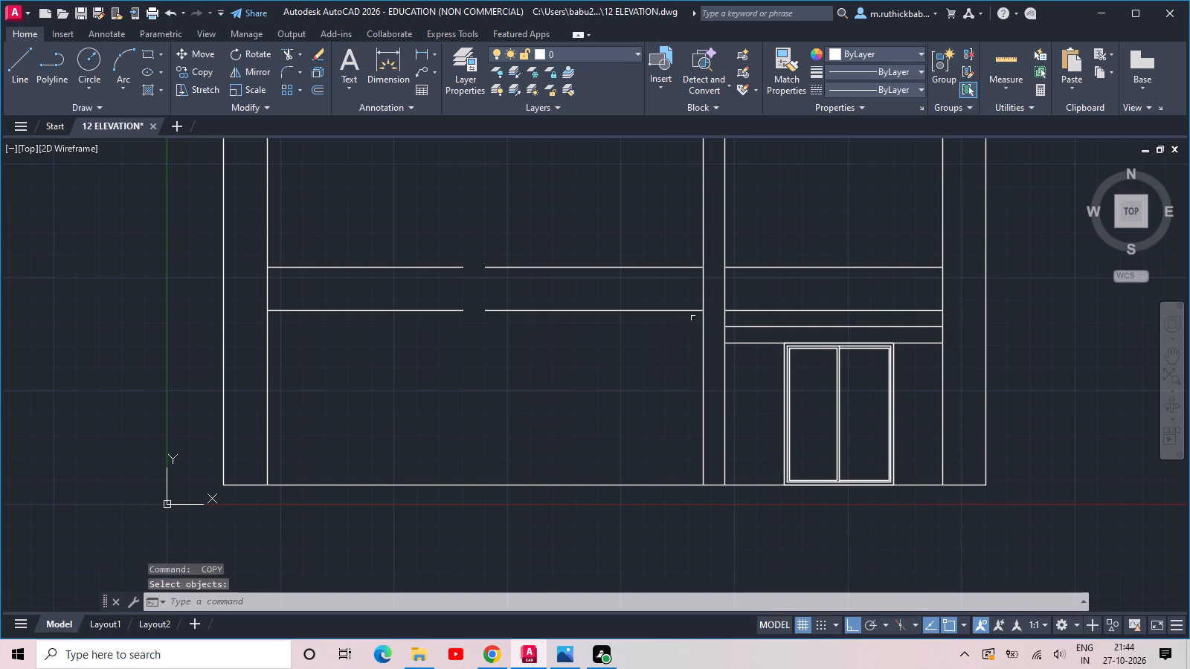
# Mirror the right bay's window, the two lines above it and its two division lines about the base line's vertical midline, keeping the originals.
pyautogui.click(684, 326)
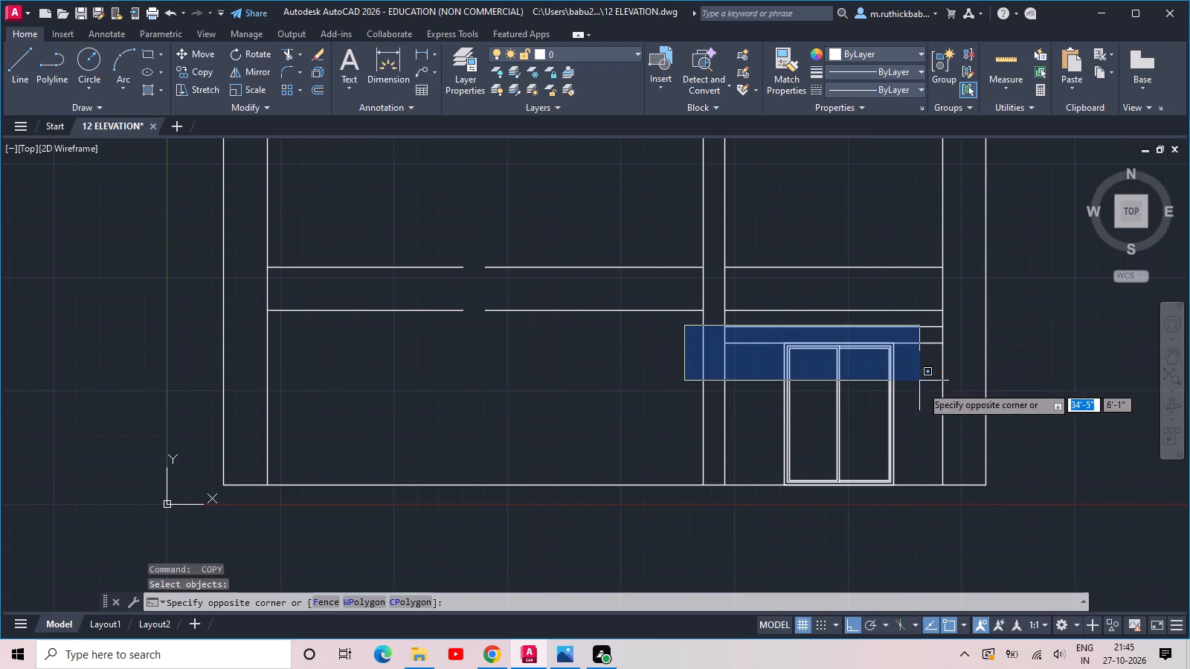
pyautogui.click(911, 531)
pyautogui.click(769, 387)
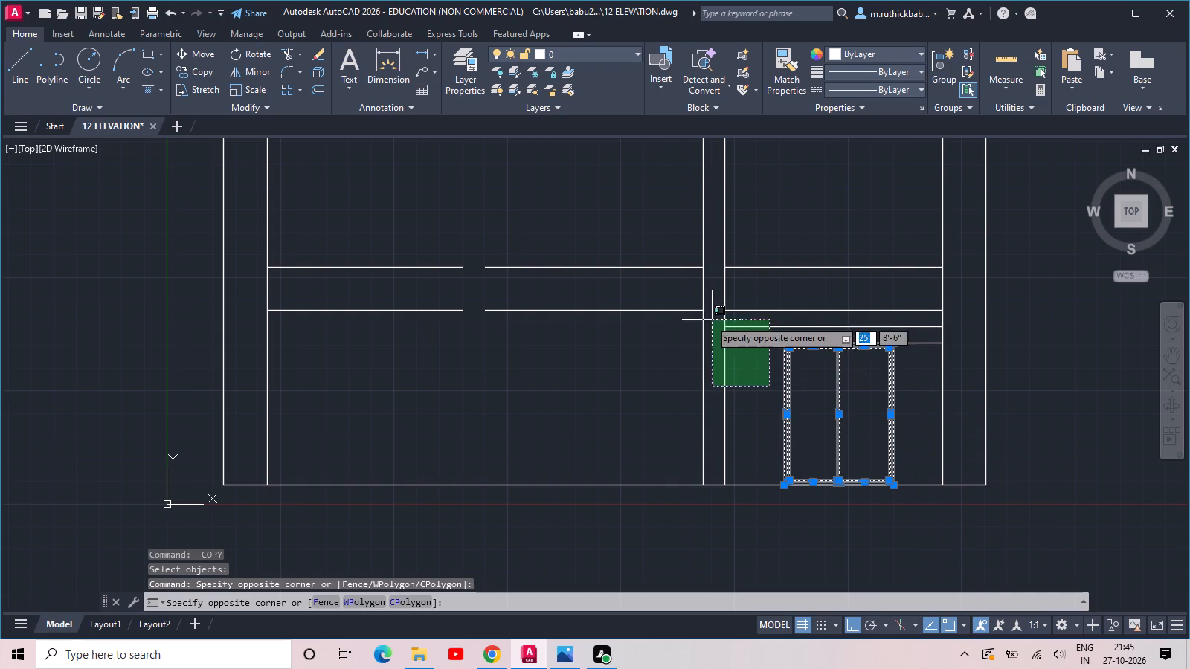
pyautogui.click(684, 314)
pyautogui.write('MI')
pyautogui.press('space')
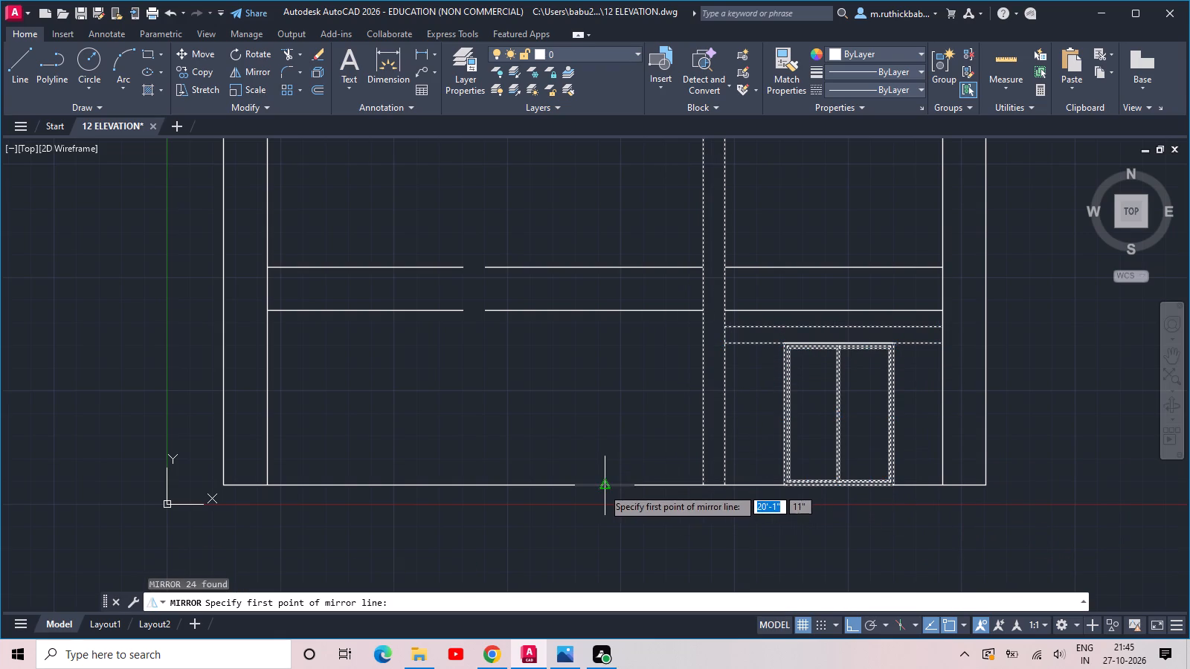
pyautogui.click(602, 488)
pyautogui.click(599, 193)
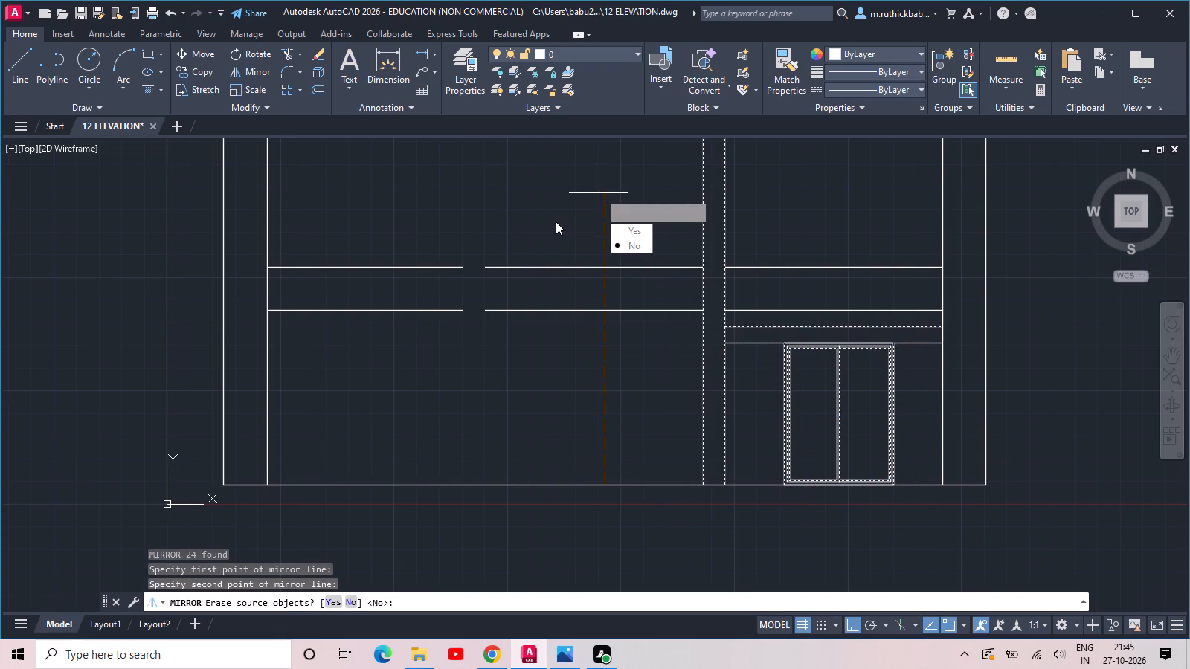
pyautogui.moveTo(634, 246); pyautogui.dragTo(599, 193)
pyautogui.press('Escape')
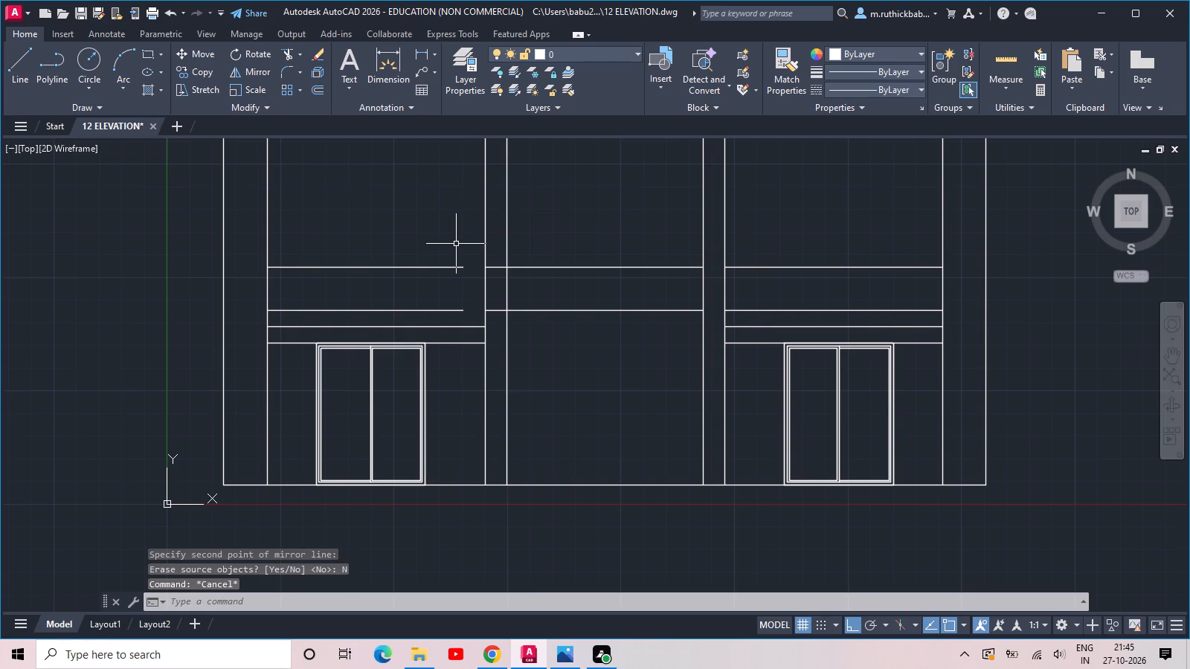
# Extend the middle bay's two horizontal band lines across the gap into the left bay.
pyautogui.press('e')
pyautogui.press('x')
pyautogui.press('space')
pyautogui.press('space')
pyautogui.click(498, 318)
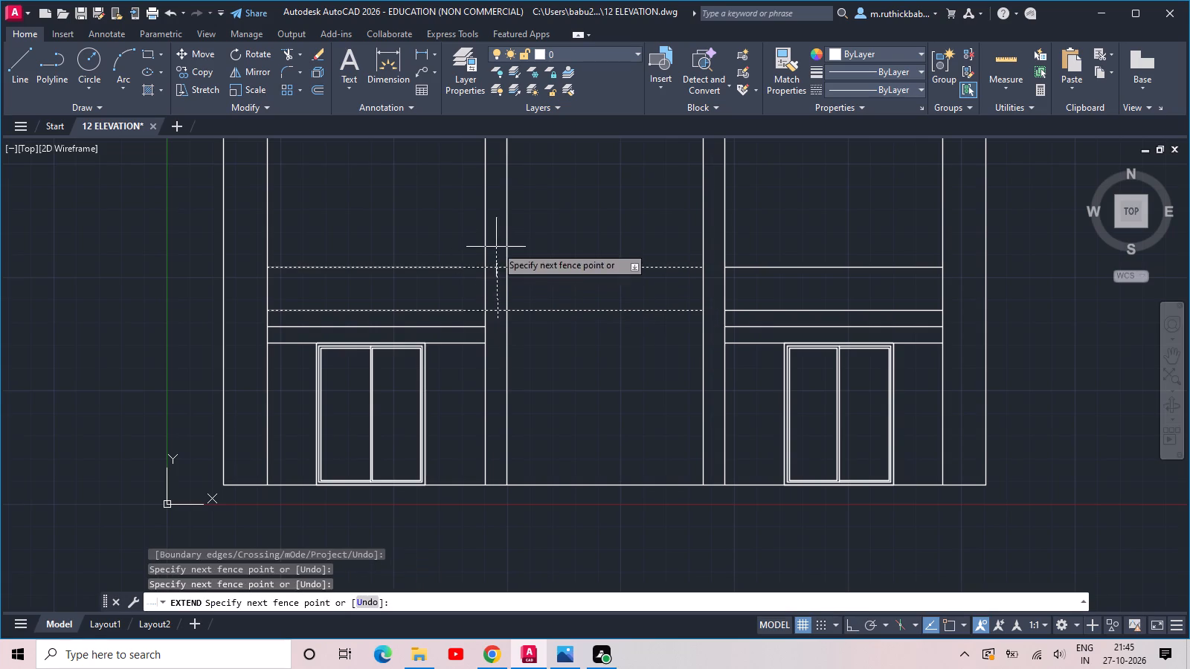
pyautogui.click(495, 239)
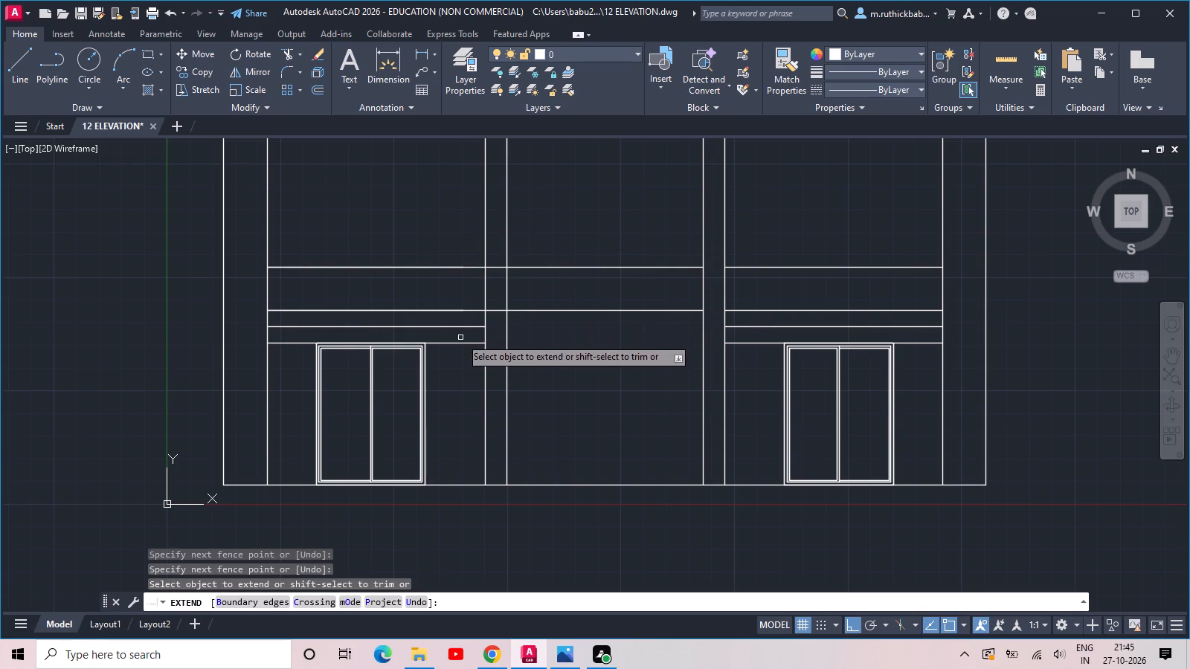
pyautogui.press('Escape')
# Trim the two horizontal band lines between the two division lines separating the left and middle bays.
pyautogui.press('t')
pyautogui.press('r')
pyautogui.press('space')
pyautogui.press('space')
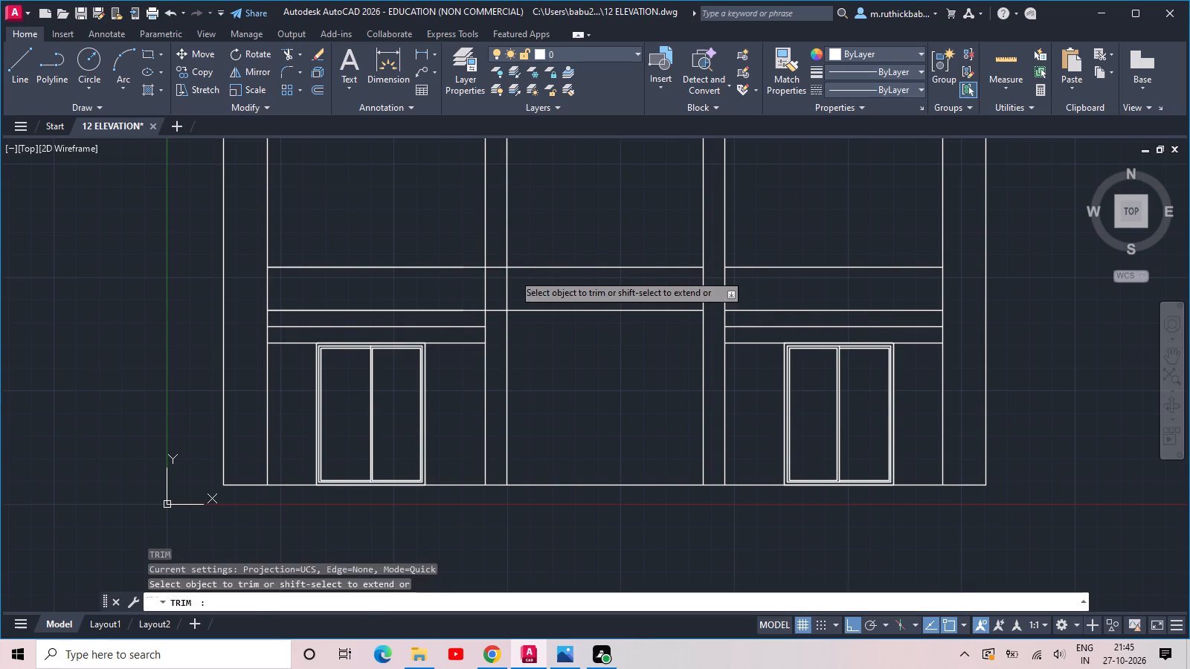
pyautogui.click(502, 256)
pyautogui.click(498, 340)
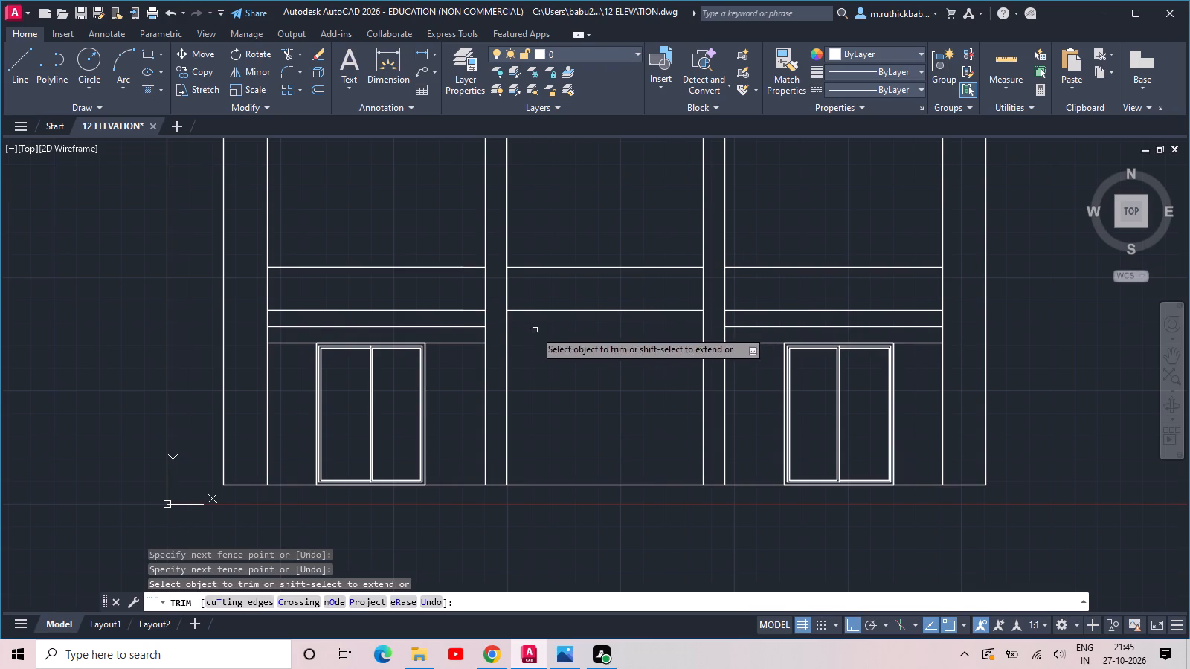
pyautogui.press('Escape')
# Extend the two horizontal lines above each outer bay's window to the division lines bordering the middle bay.
pyautogui.scroll(3, 375, 338)
pyautogui.moveTo(386, 343); pyautogui.dragTo(585, 341, button='middle')
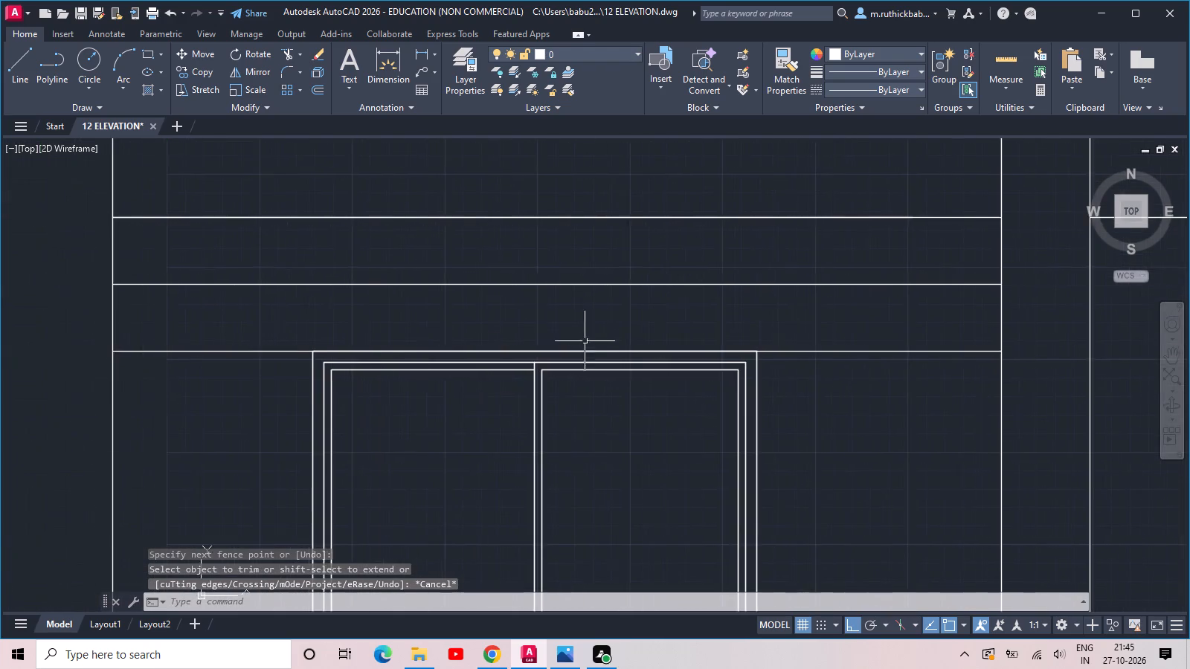
pyautogui.scroll(-3, 554, 350)
pyautogui.moveTo(608, 352); pyautogui.dragTo(518, 352, button='middle')
pyautogui.press('e')
pyautogui.press('x')
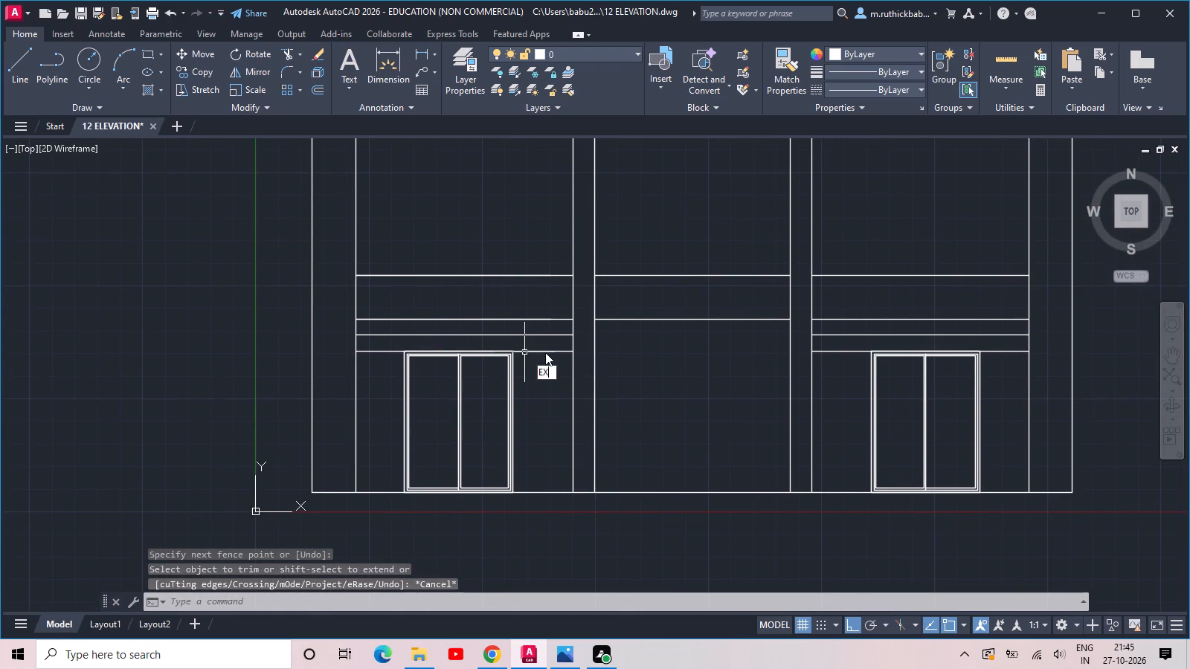
pyautogui.press('space')
pyautogui.click(548, 355)
pyautogui.click(544, 331)
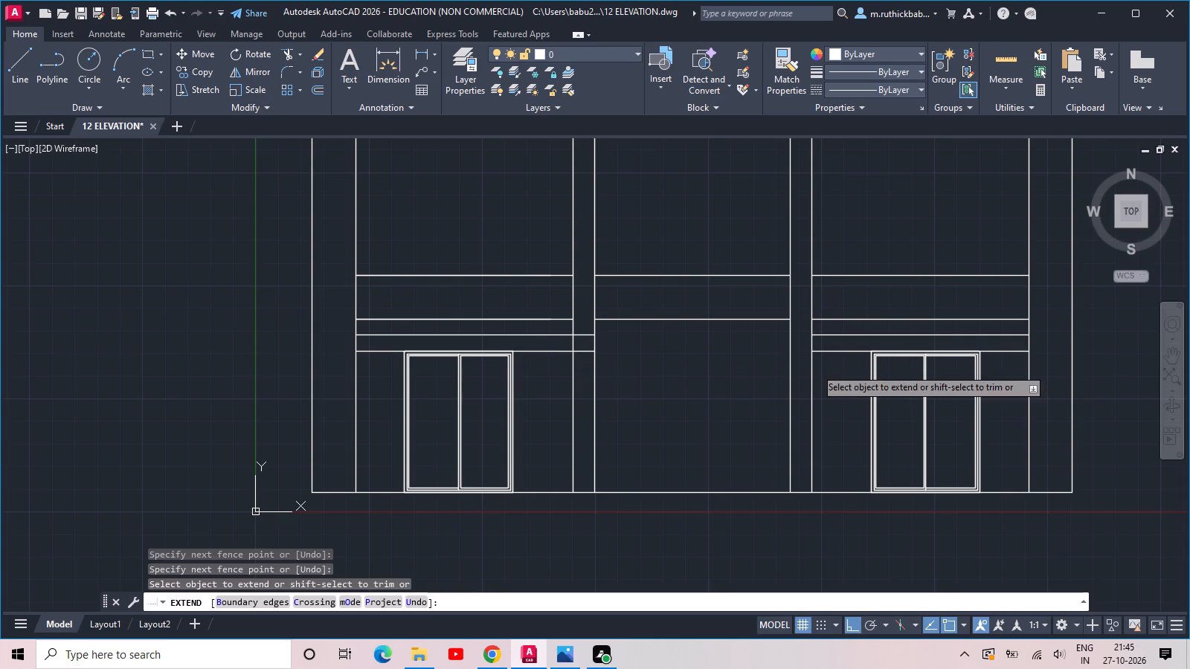
pyautogui.moveTo(850, 368); pyautogui.dragTo(837, 361)
pyautogui.moveTo(823, 326); pyautogui.dragTo(823, 346)
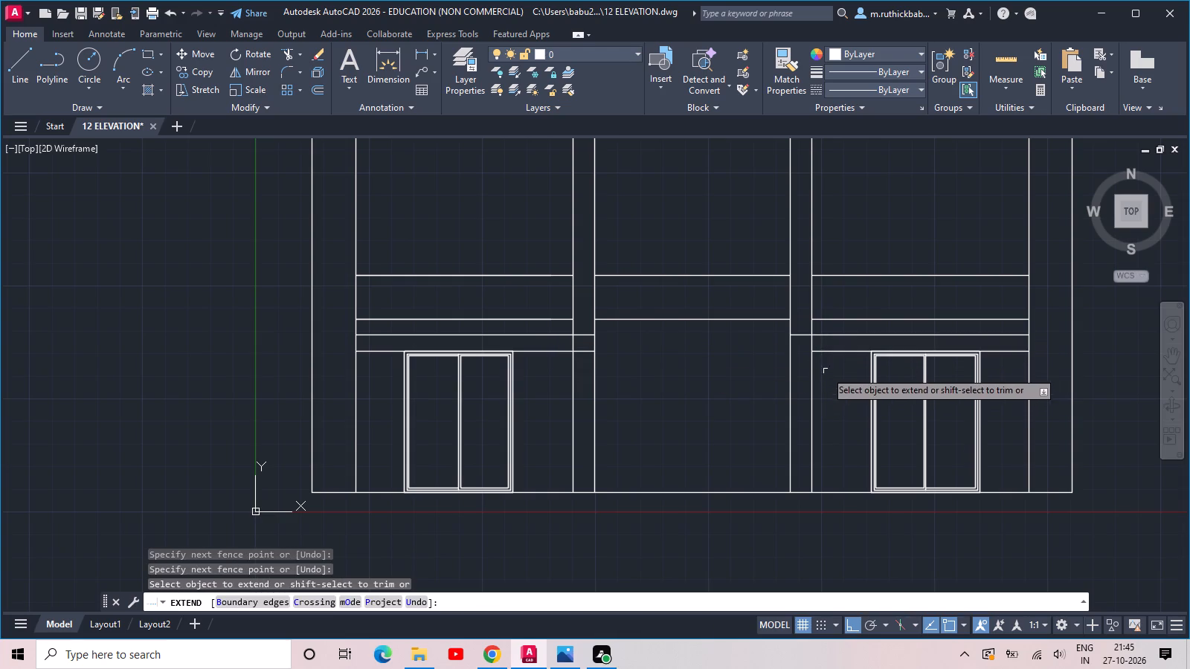
pyautogui.click(827, 368)
pyautogui.click(828, 338)
pyautogui.press('space')
# Draw a 9" high rectangle continuing the left window's lintel band outward from the inner vertical line past the building's left edge.
pyautogui.moveTo(550, 350); pyautogui.dragTo(882, 407, button='middle')
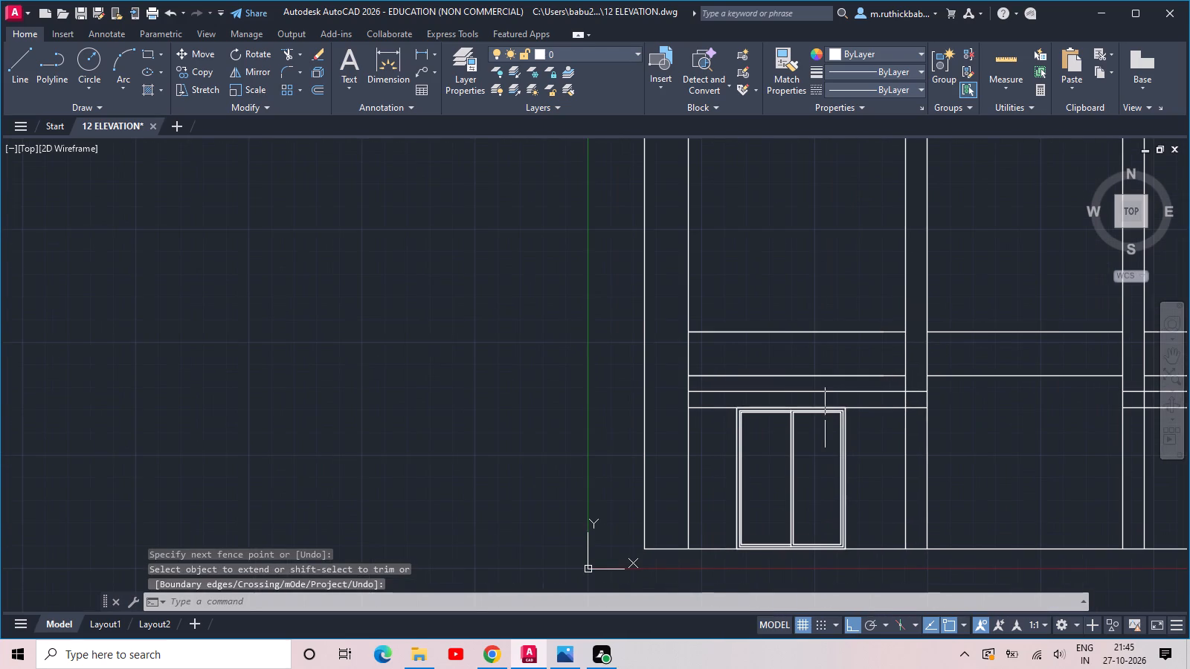
pyautogui.press('Escape')
pyautogui.press('r')
pyautogui.press('e')
pyautogui.press('c')
pyautogui.press('space')
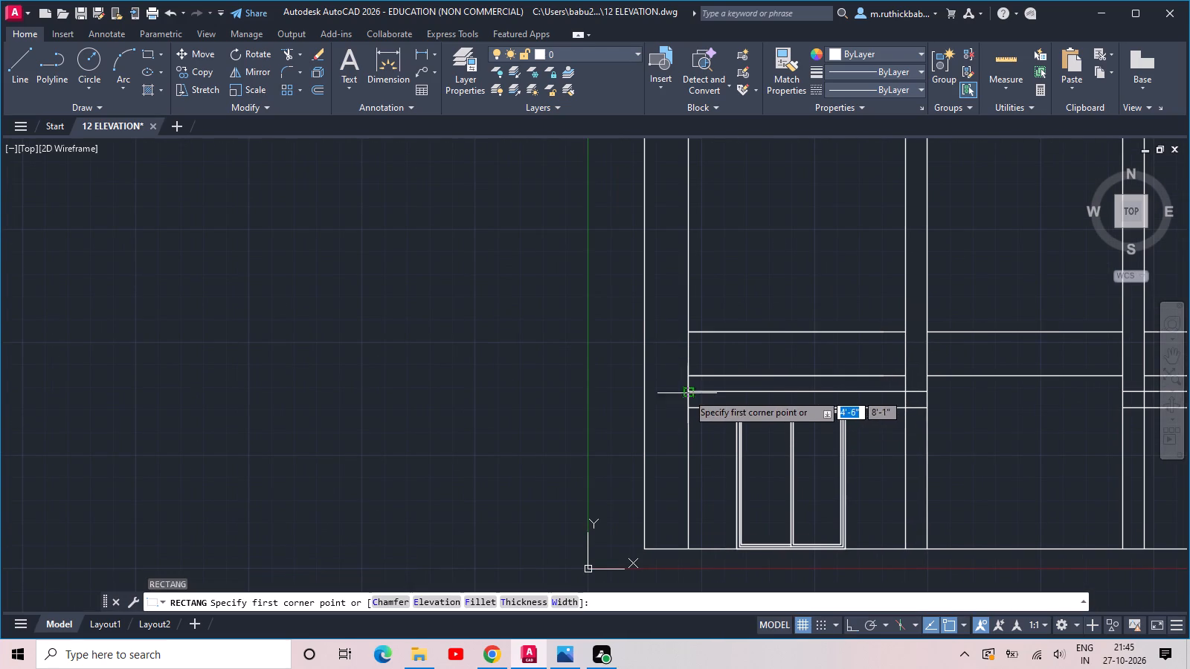
pyautogui.click(688, 395)
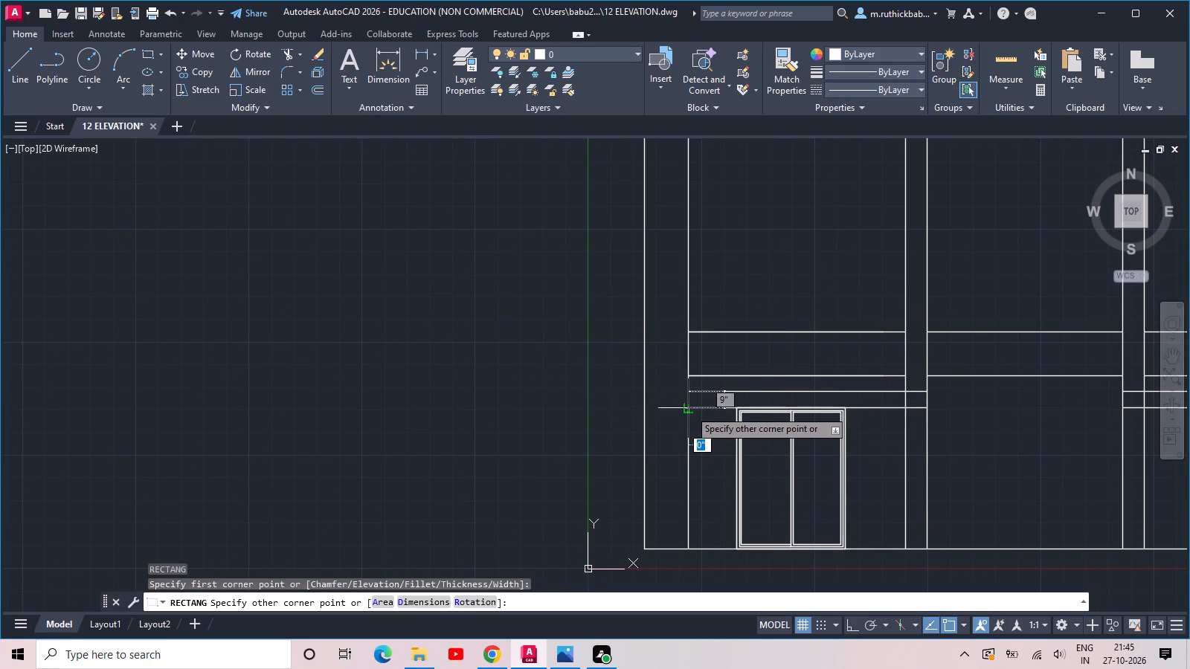
pyautogui.click(602, 413)
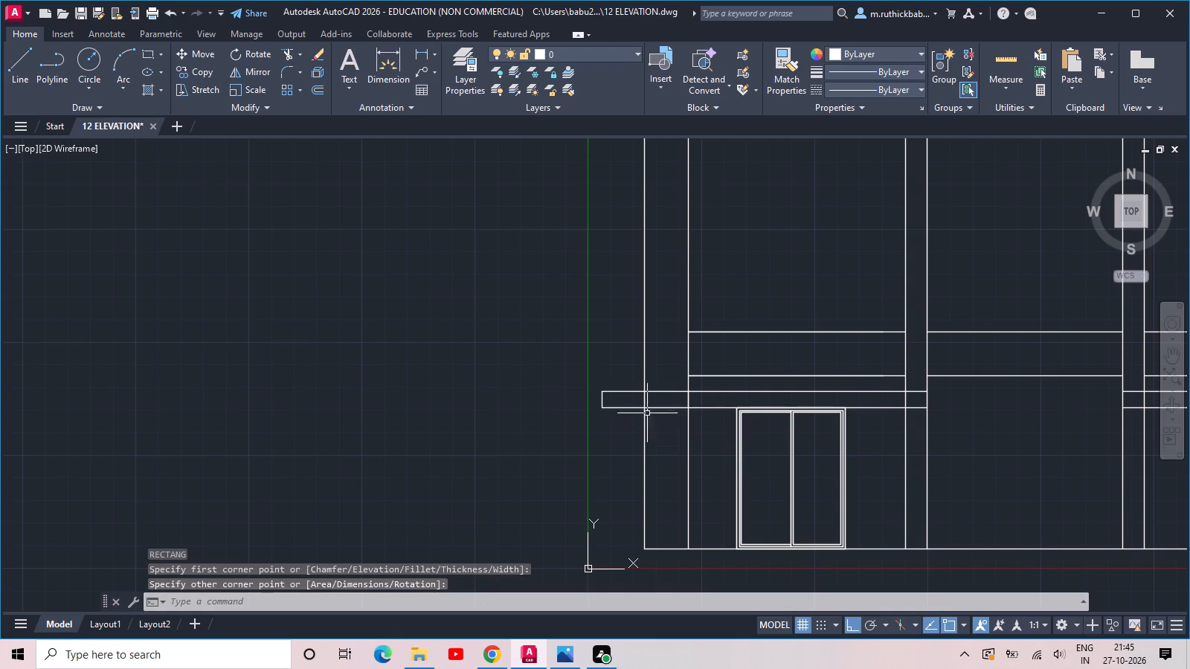
# Draw a 4' by 9" rectangle continuing the right window's lintel band outward past the building's right edge.
pyautogui.scroll(-2, 650, 409)
pyautogui.moveTo(825, 438); pyautogui.dragTo(477, 420, button='middle')
pyautogui.scroll(3, 565, 368)
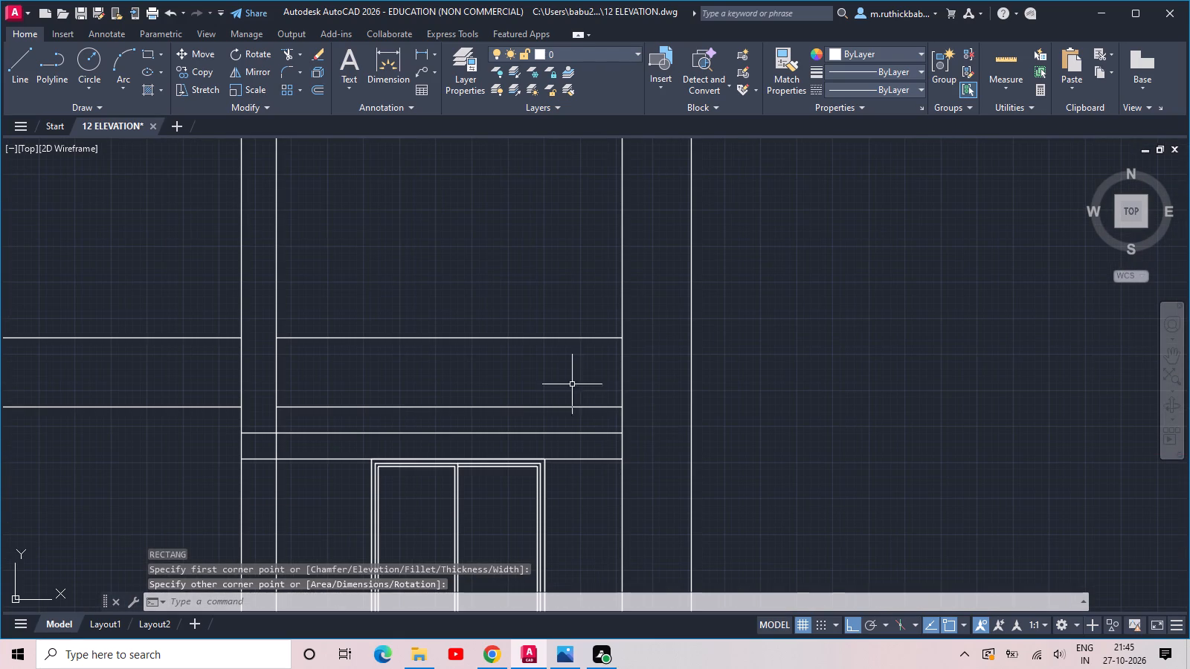
pyautogui.press('space')
pyautogui.click(620, 436)
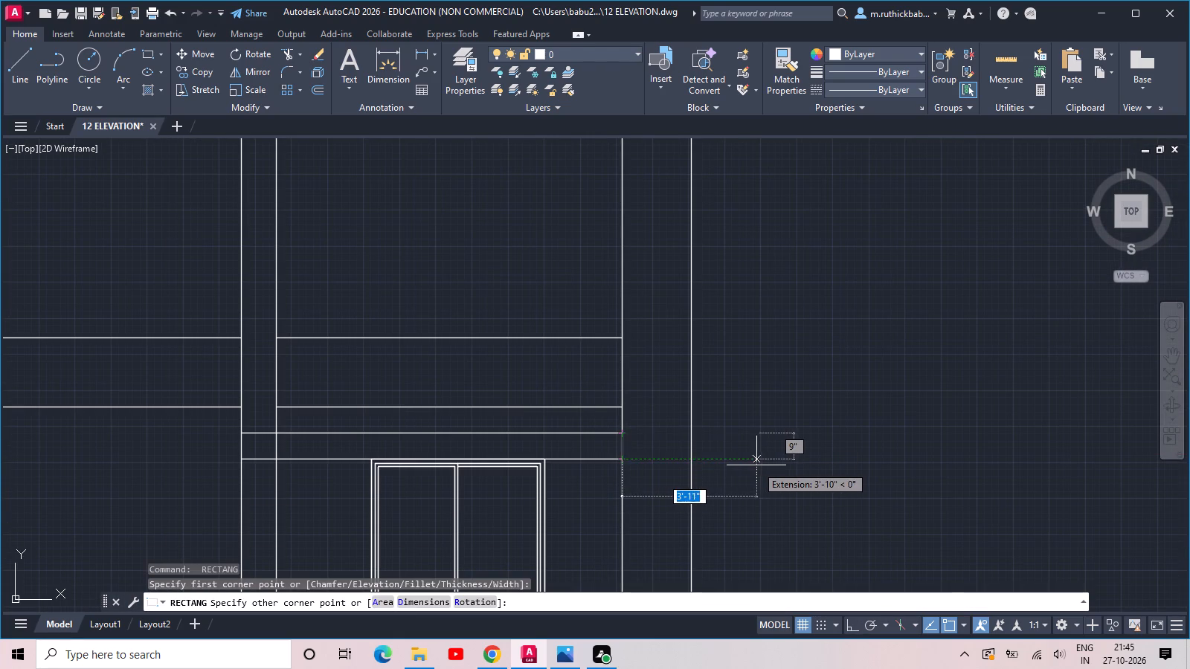
pyautogui.press('space')
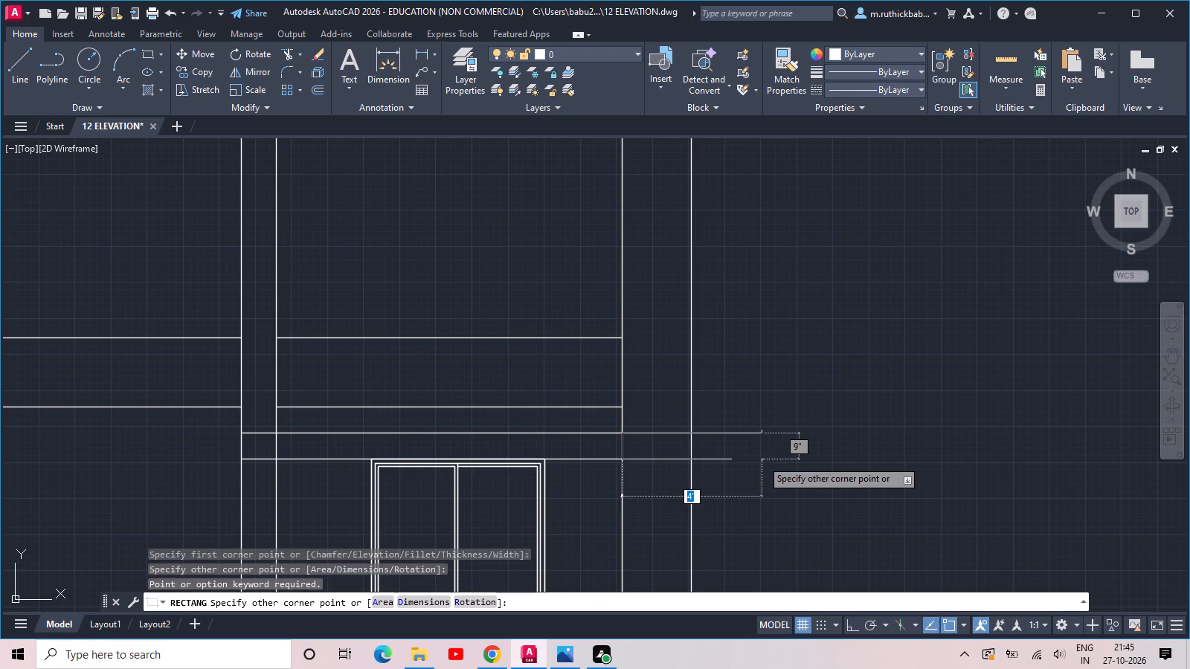
pyautogui.click(762, 456)
pyautogui.scroll(-2, 745, 468)
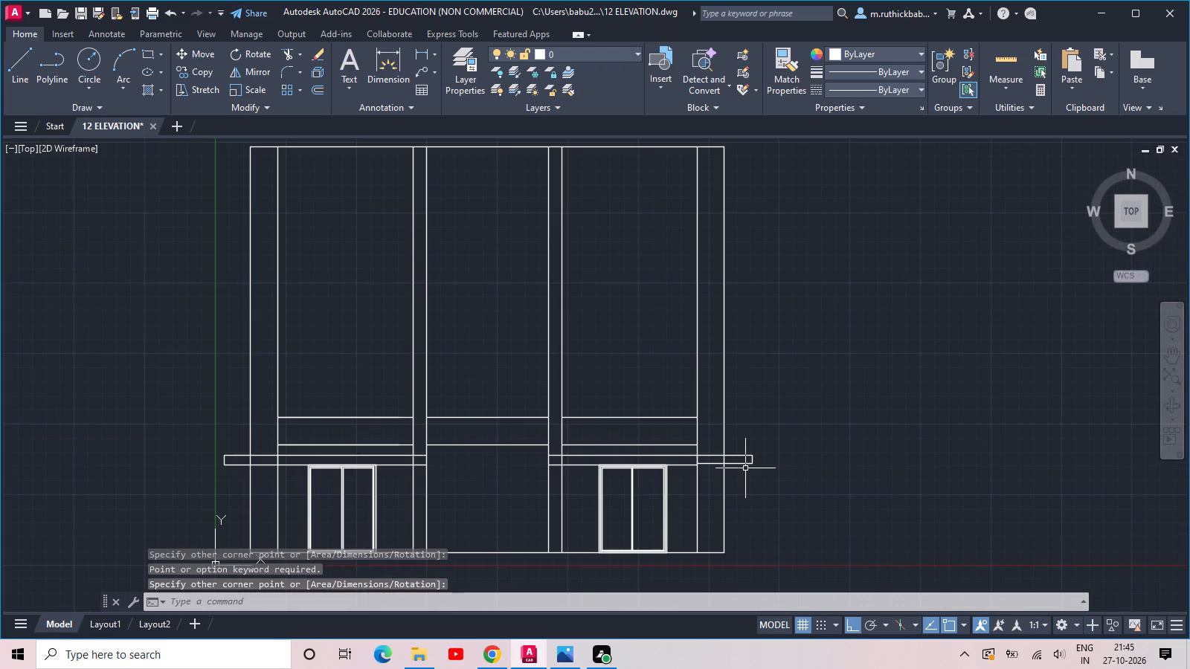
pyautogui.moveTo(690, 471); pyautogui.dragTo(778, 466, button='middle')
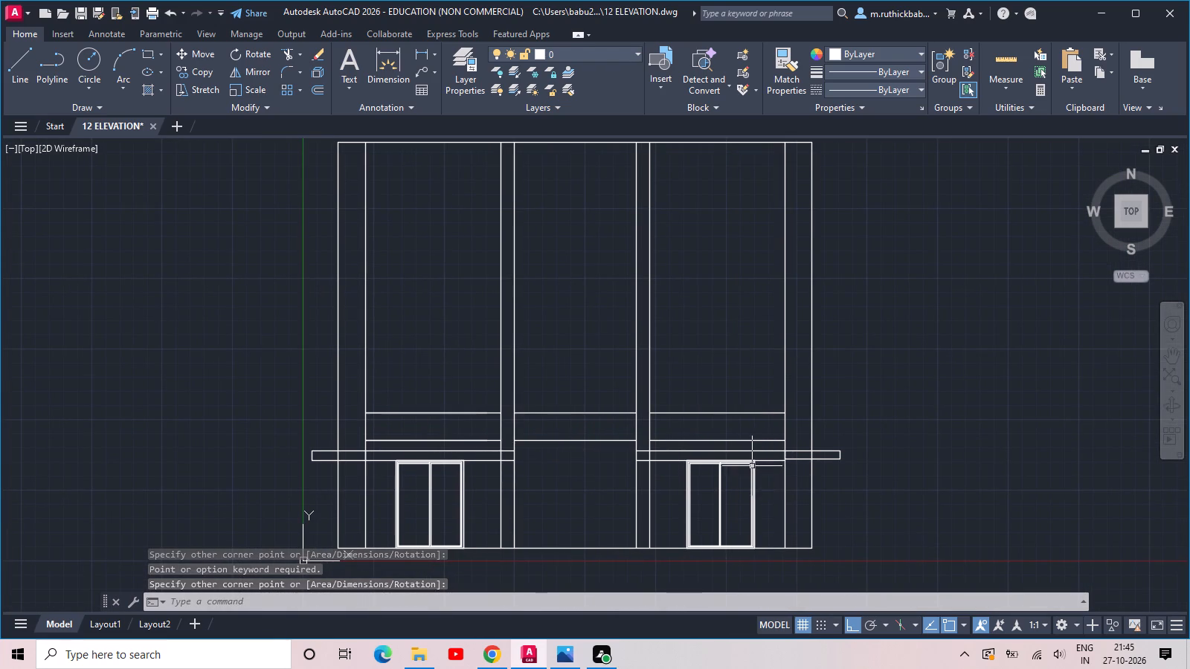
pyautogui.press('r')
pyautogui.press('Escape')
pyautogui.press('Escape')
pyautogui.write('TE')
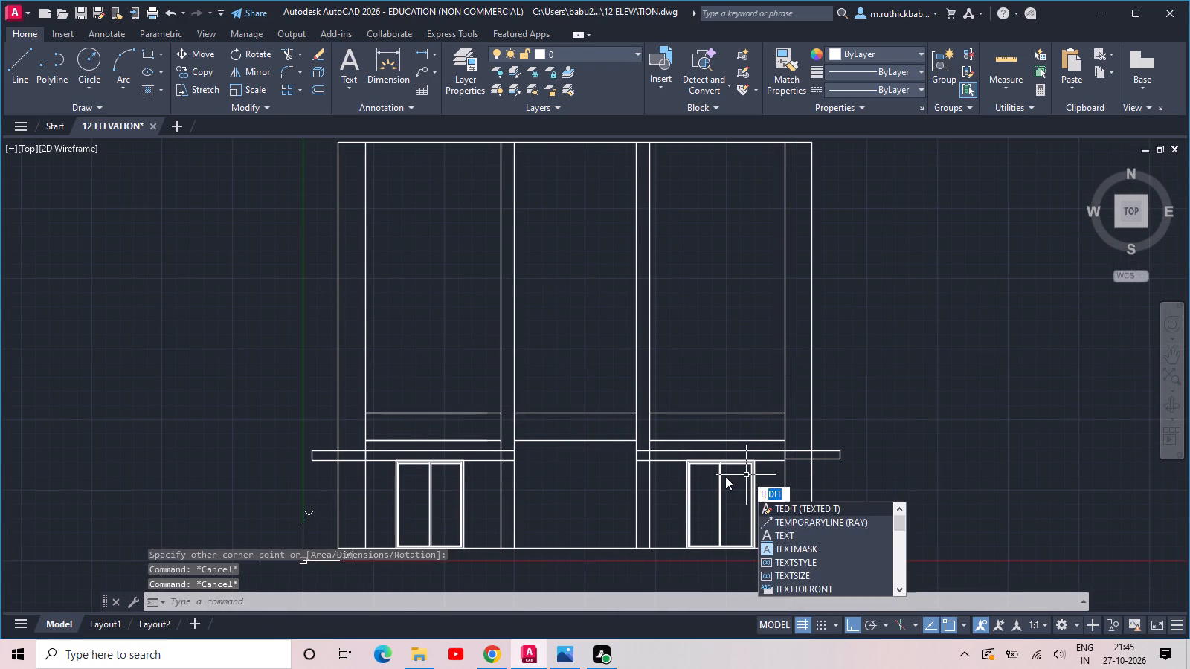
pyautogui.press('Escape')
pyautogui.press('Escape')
# Trim the vertical lines crossing the left lintel band between its upper and lower edges.
pyautogui.write('TR')
pyautogui.press('space')
pyautogui.scroll(3, 565, 448)
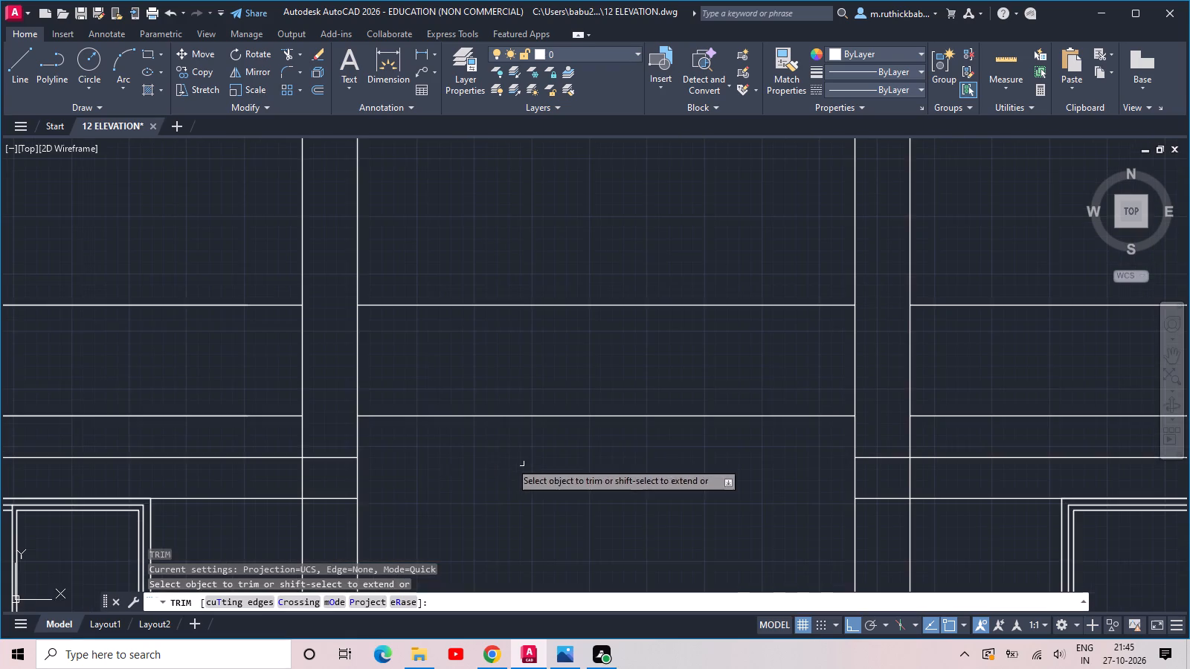
pyautogui.moveTo(415, 462); pyautogui.dragTo(695, 448, button='middle')
pyautogui.scroll(-1, 910, 464)
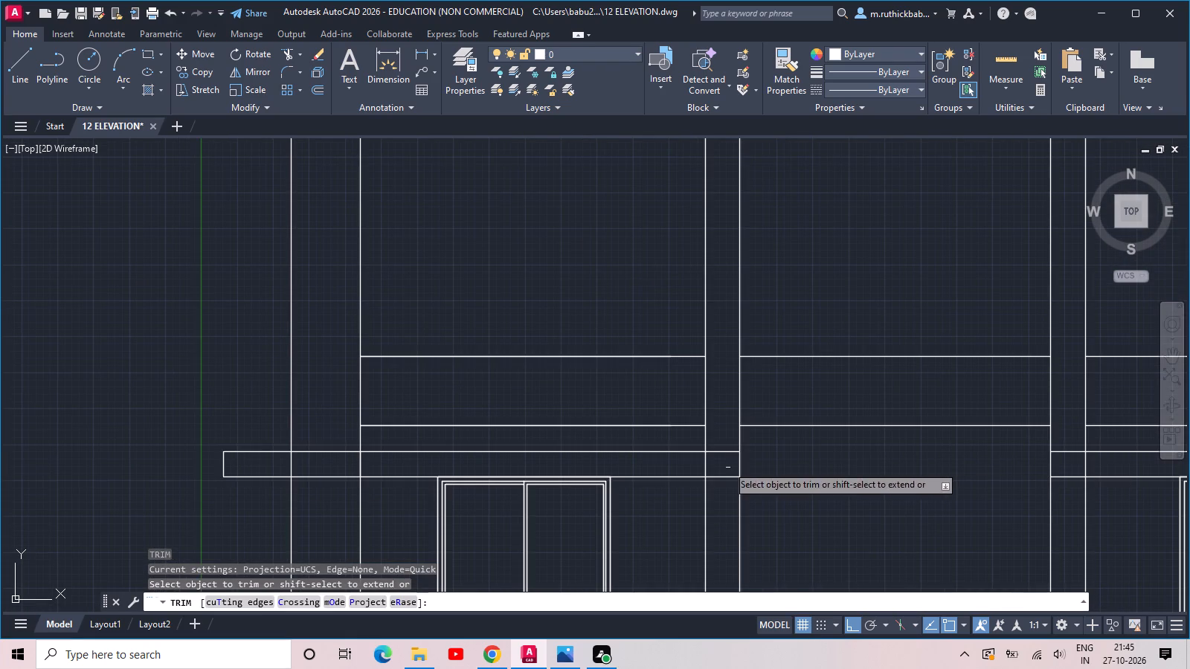
pyautogui.click(727, 465)
pyautogui.click(279, 469)
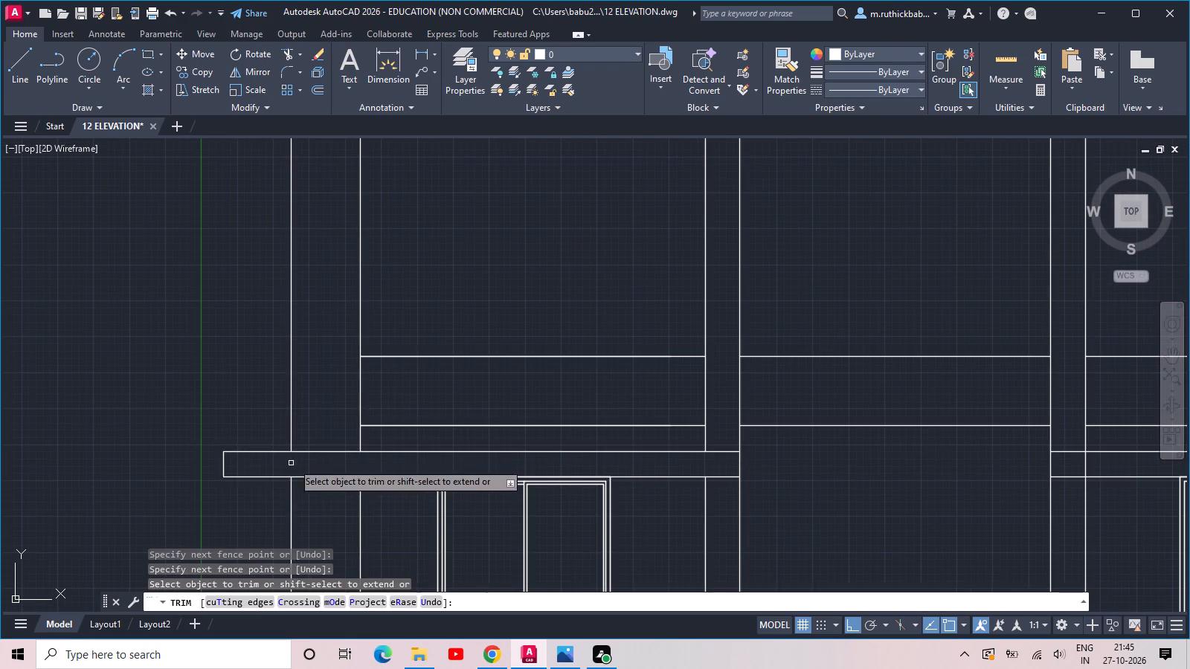
# Trim the vertical lines crossing the right window's lintel band between its upper and lower edges.
pyautogui.scroll(-2, 585, 456)
pyautogui.scroll(2, 788, 463)
pyautogui.click(753, 452)
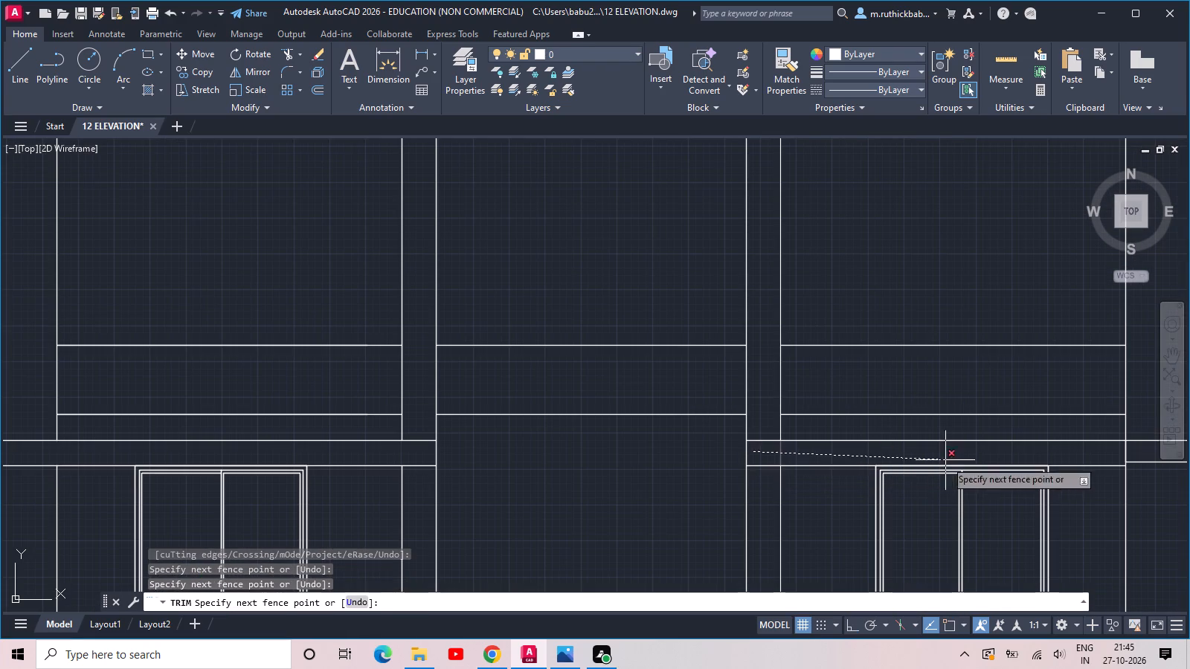
pyautogui.moveTo(945, 460); pyautogui.dragTo(648, 468, button='middle')
pyautogui.click(908, 462)
pyautogui.scroll(-2, 904, 451)
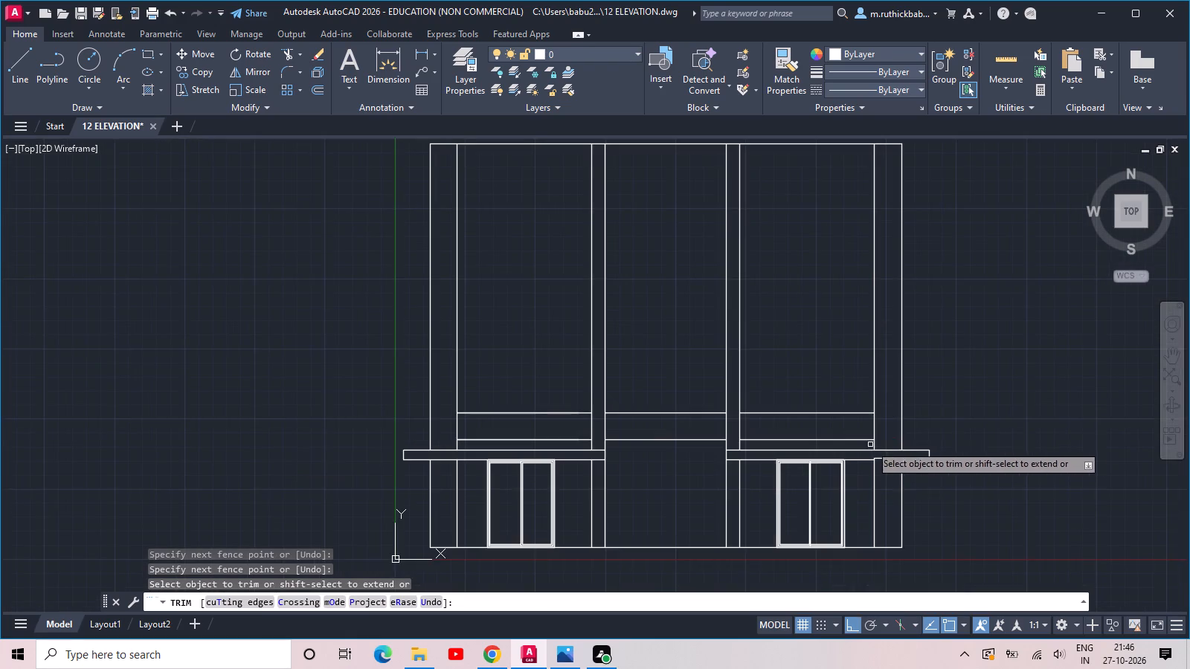
pyautogui.scroll(2, 884, 464)
pyautogui.press('Escape')
# Delete the rectangle that projects from the right lintel band past the building's right edge.
pyautogui.click(906, 462)
pyautogui.click(893, 414)
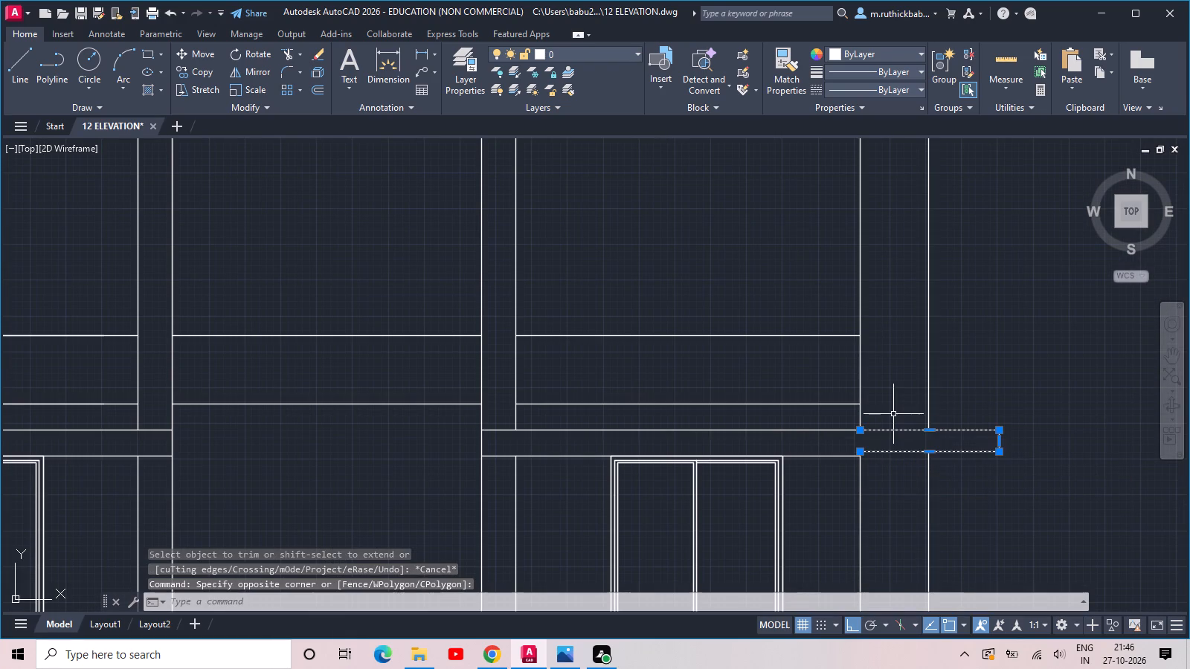
pyautogui.press('Delete')
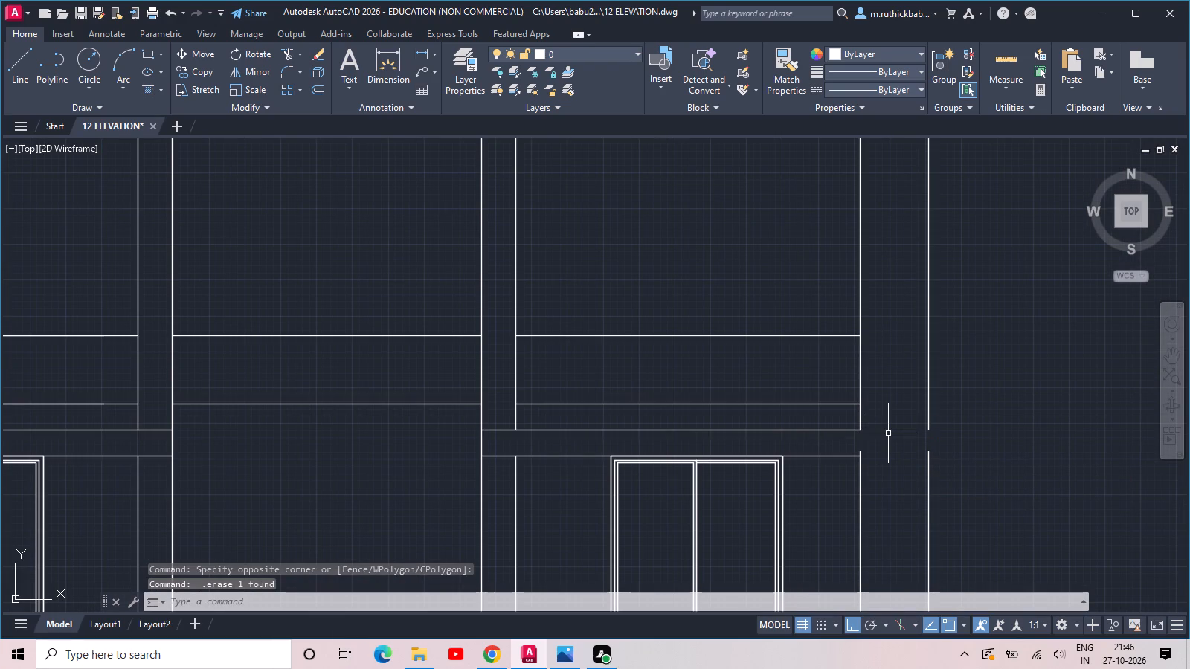
# Redraw the right lintel band's outward projection as a 4' by 9" rectangle starting at the right inner vertical line.
pyautogui.press('r')
pyautogui.press('e')
pyautogui.press('c')
pyautogui.press('space')
pyautogui.click(861, 430)
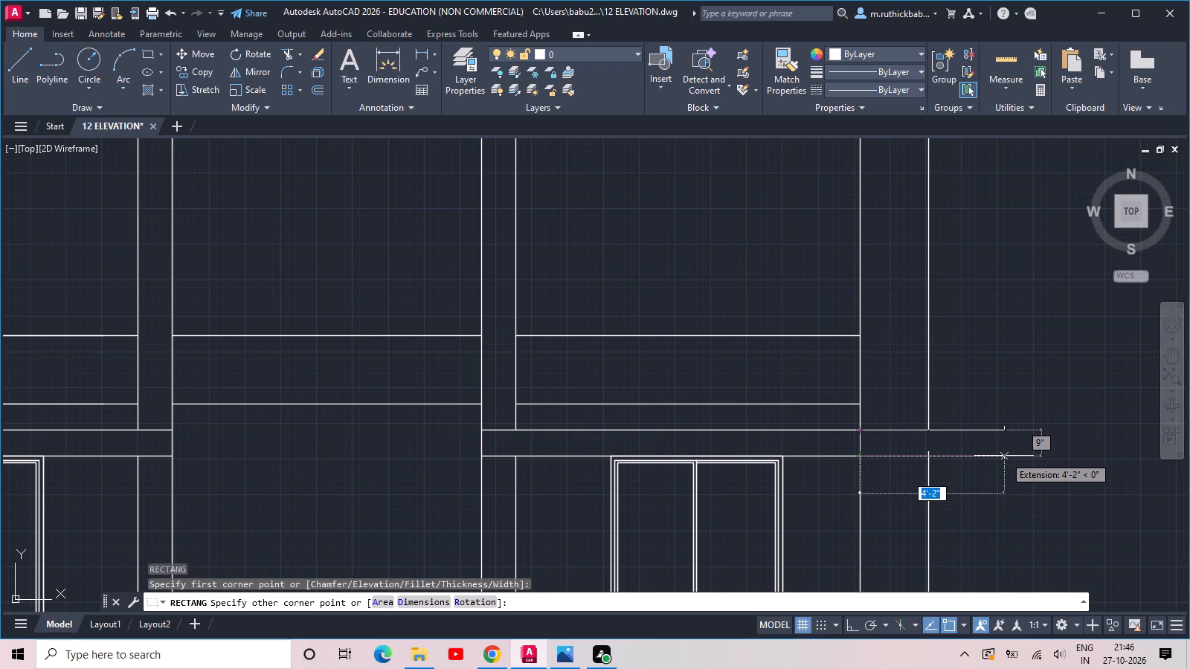
pyautogui.write("4'")
pyautogui.press('Return')
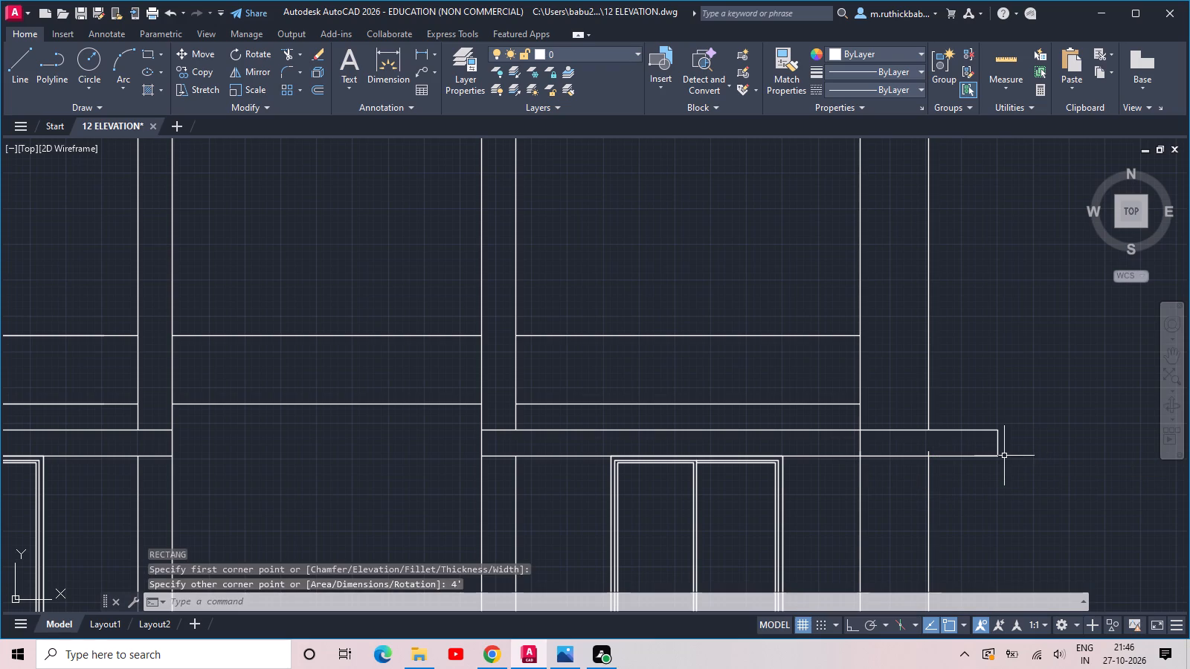
pyautogui.press('Escape')
# Trim the leftover vertical segments inside the right lintel band, including the redrawn rectangle's inner edge.
pyautogui.press('r')
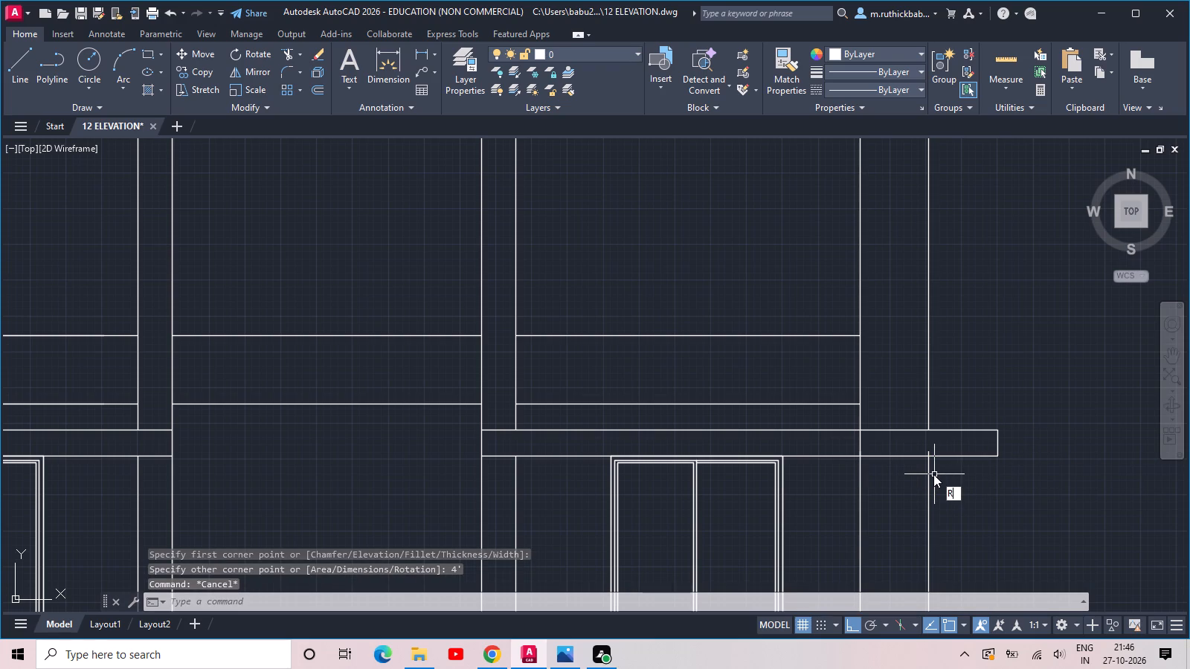
pyautogui.press('Escape')
pyautogui.write('TR')
pyautogui.press('space')
pyautogui.press('space')
pyautogui.scroll(2, 931, 459)
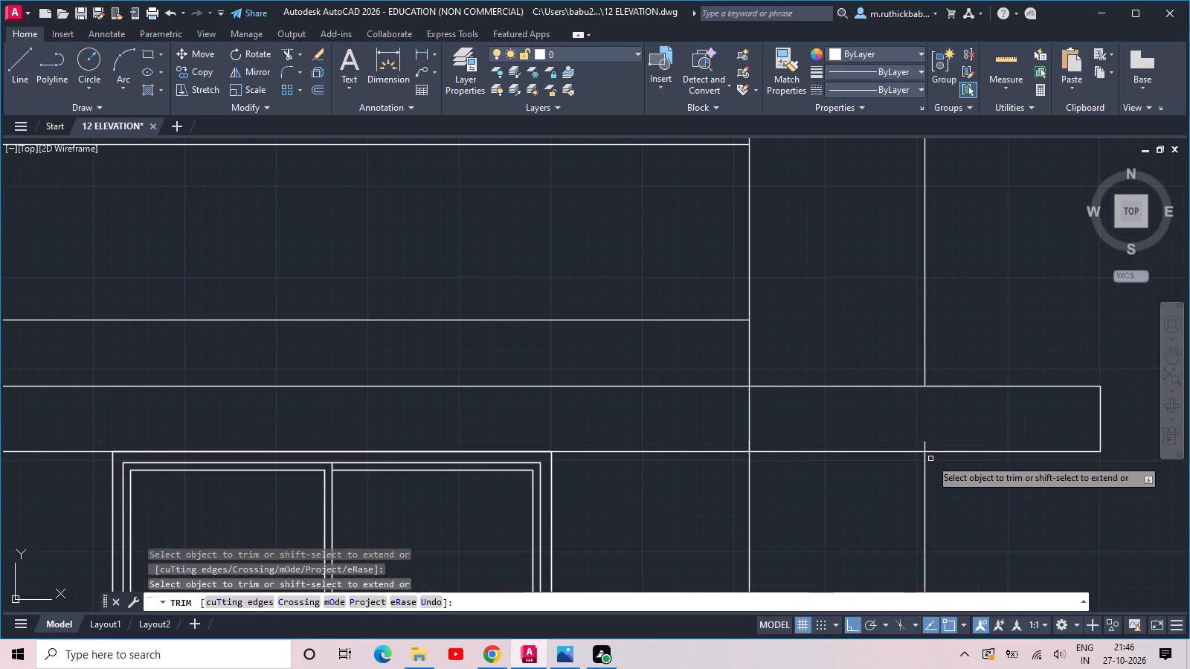
pyautogui.click(933, 442)
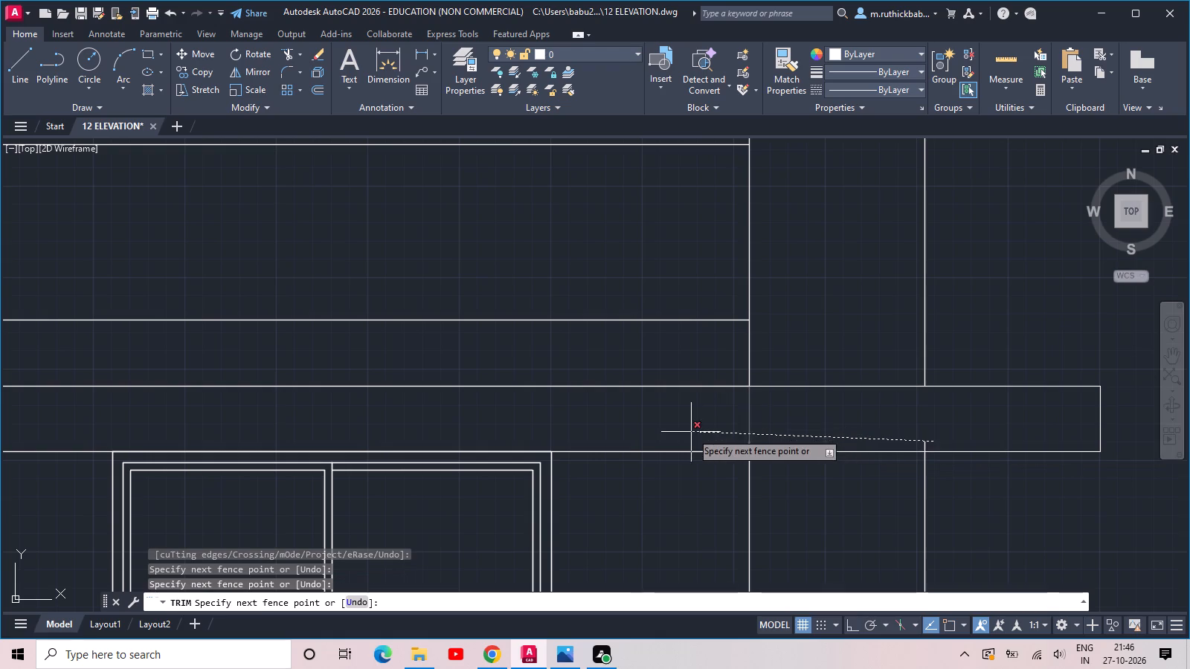
pyautogui.click(691, 432)
pyautogui.click(744, 445)
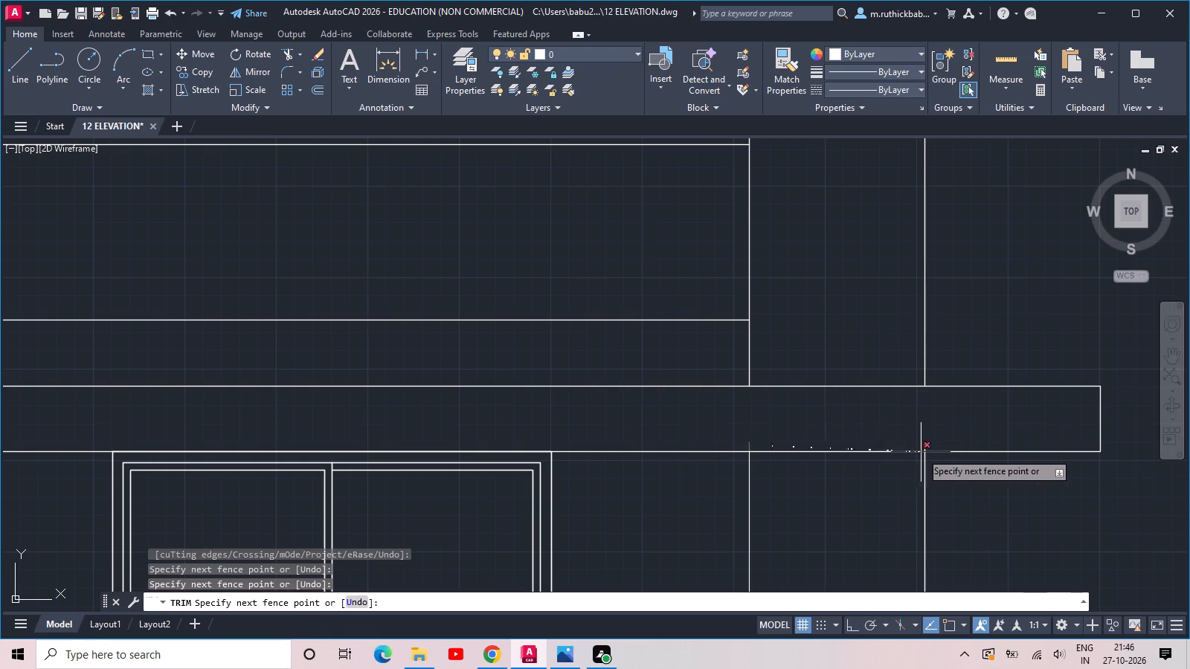
pyautogui.click(974, 447)
pyautogui.scroll(-2, 791, 446)
pyautogui.press('Escape')
pyautogui.press('Escape')
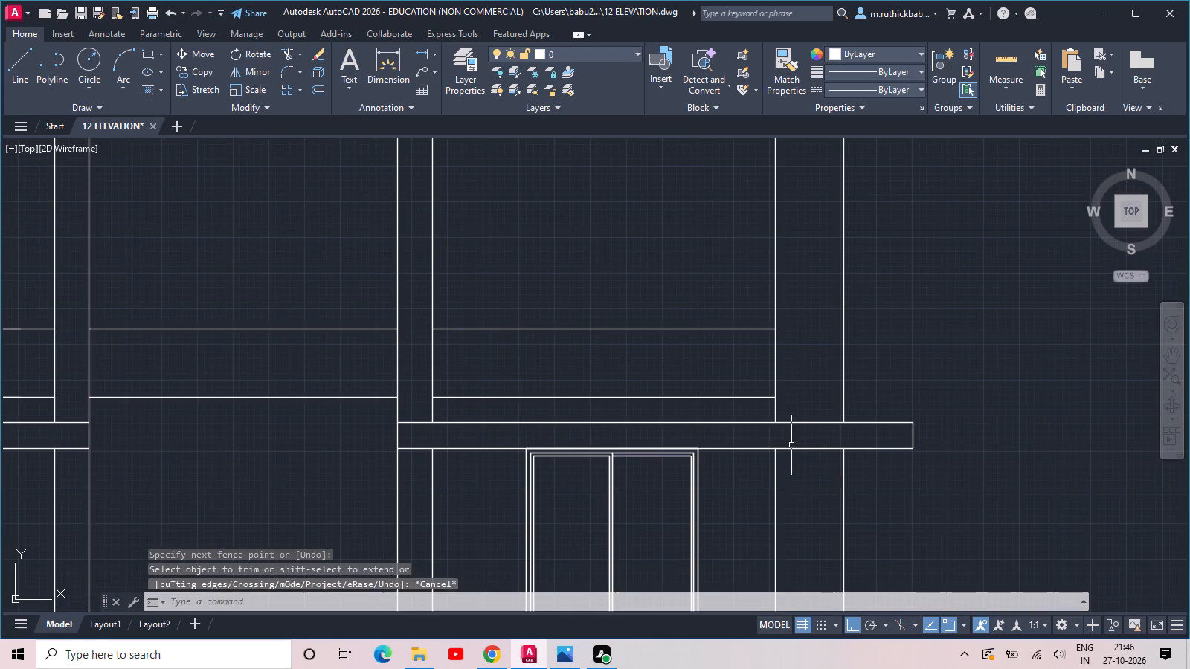
# Save the drawing.
pyautogui.scroll(-1, 793, 444)
pyautogui.hotkey('ctrl', 's')
pyautogui.hotkey('ctrl', 's')
# Move the lower horizontal line of the middle bay's band up by 1'.
pyautogui.scroll(-1, 738, 448)
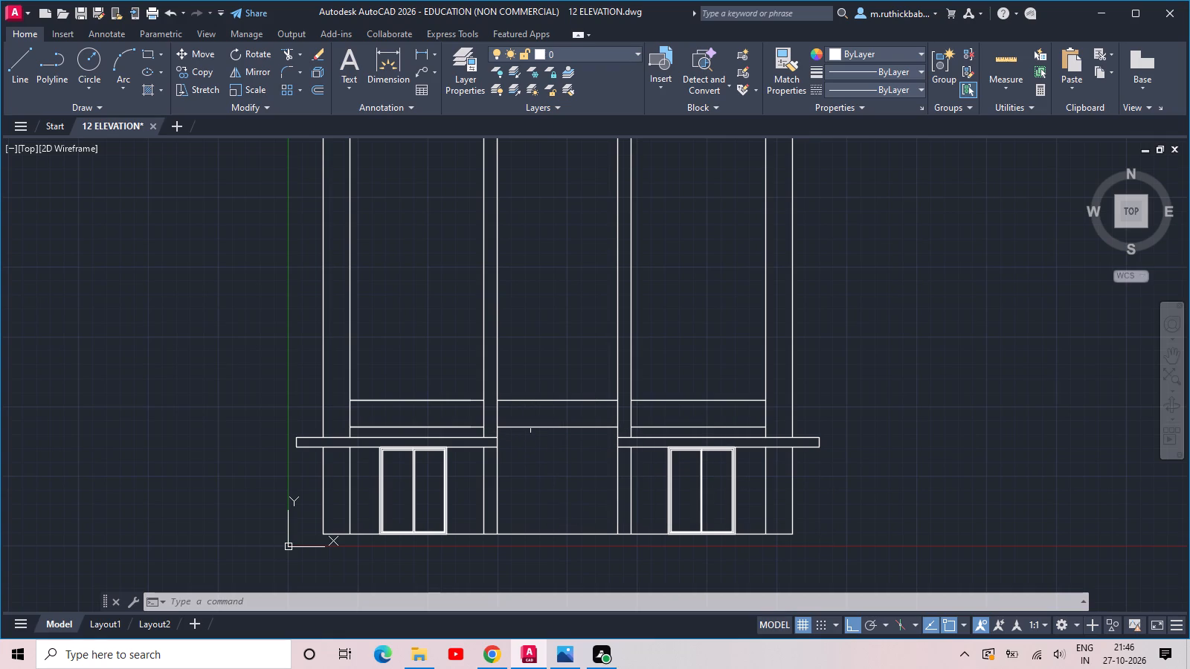
pyautogui.scroll(3, 559, 436)
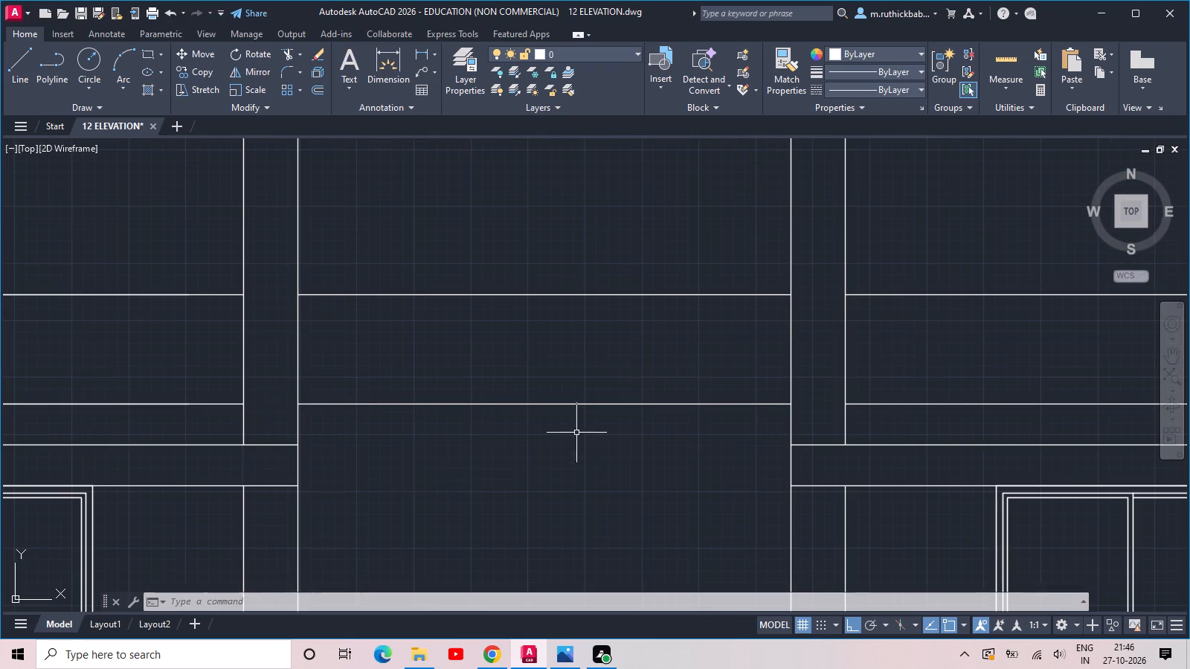
pyautogui.click(602, 433)
pyautogui.click(521, 354)
pyautogui.click(546, 404)
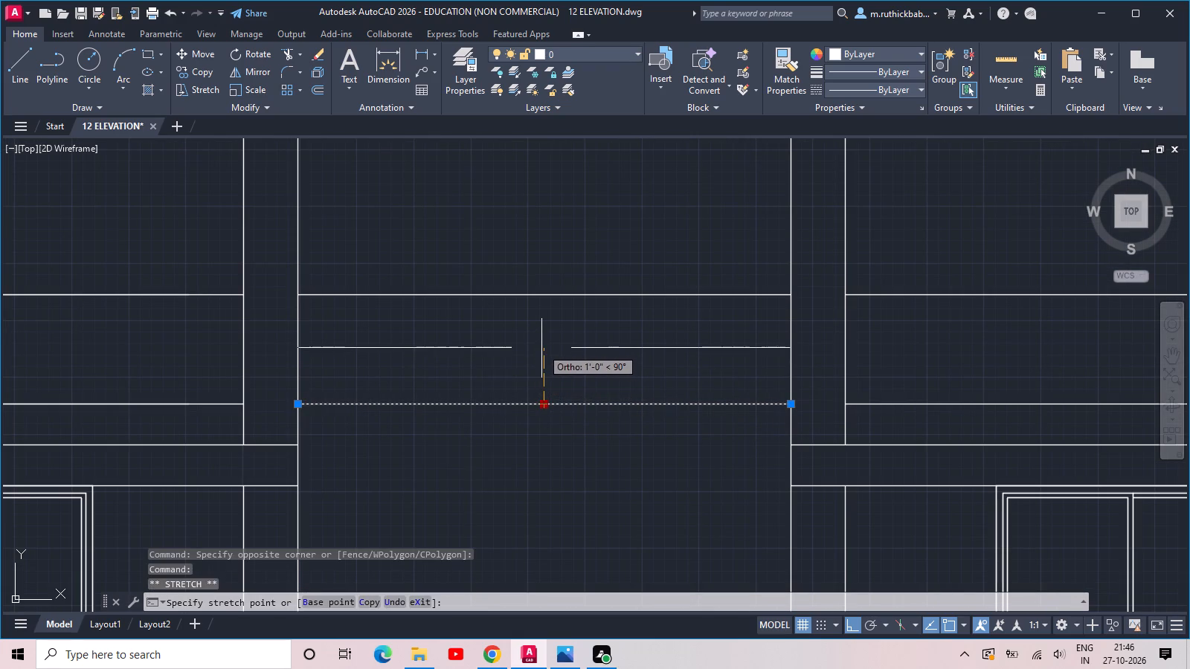
pyautogui.click(541, 348)
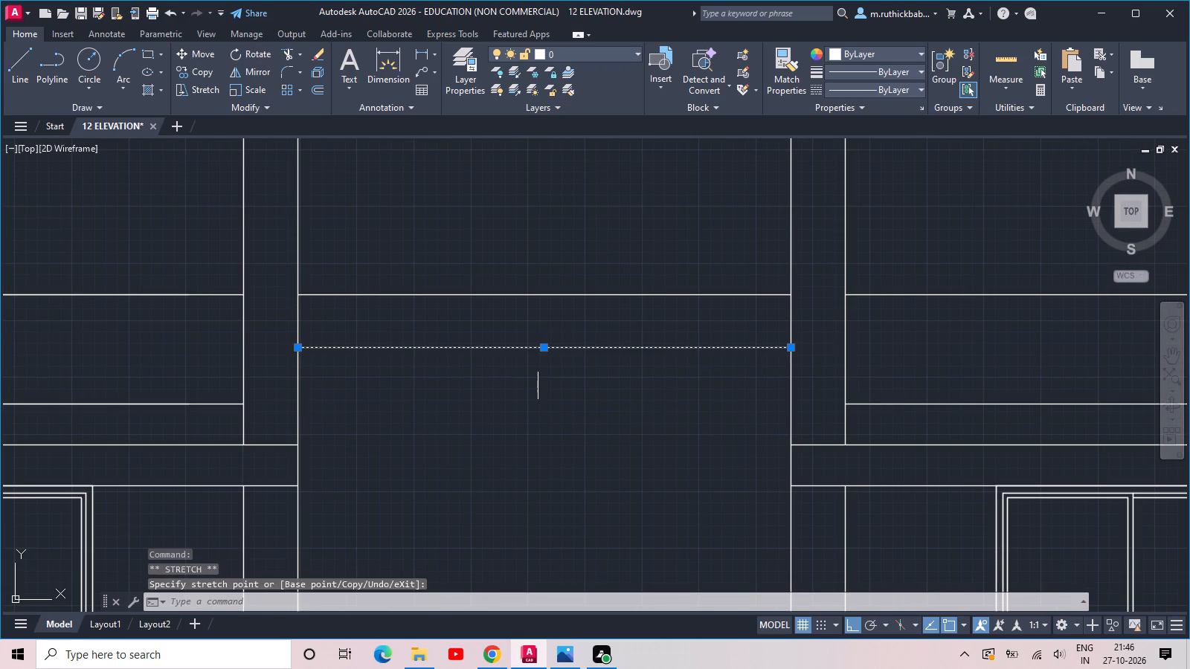
pyautogui.press('Escape')
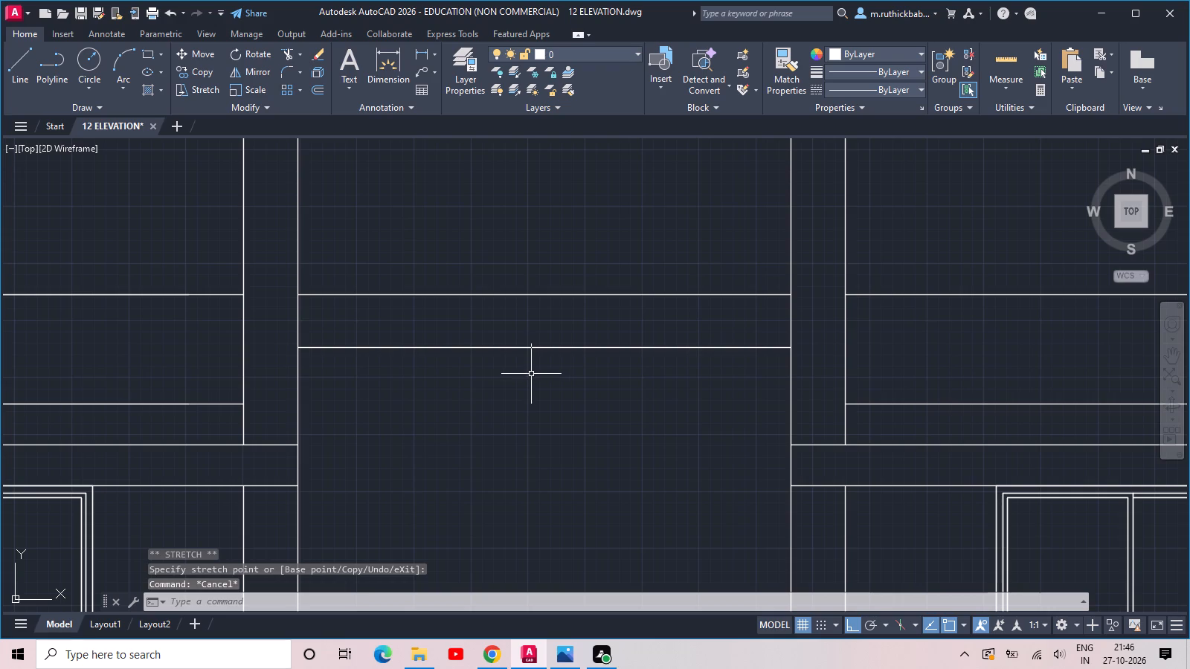
# Copy the left ground-floor window 10' up onto the band above it and onto the right bay's matching band.
pyautogui.scroll(-3, 531, 373)
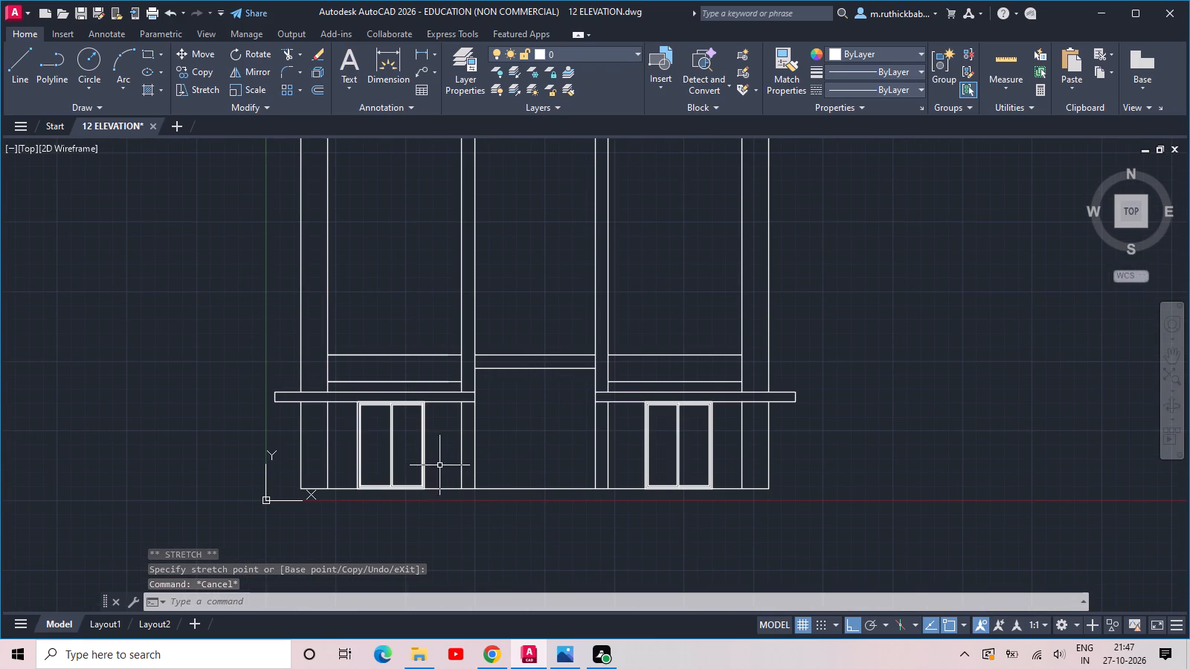
pyautogui.moveTo(428, 453); pyautogui.dragTo(409, 453)
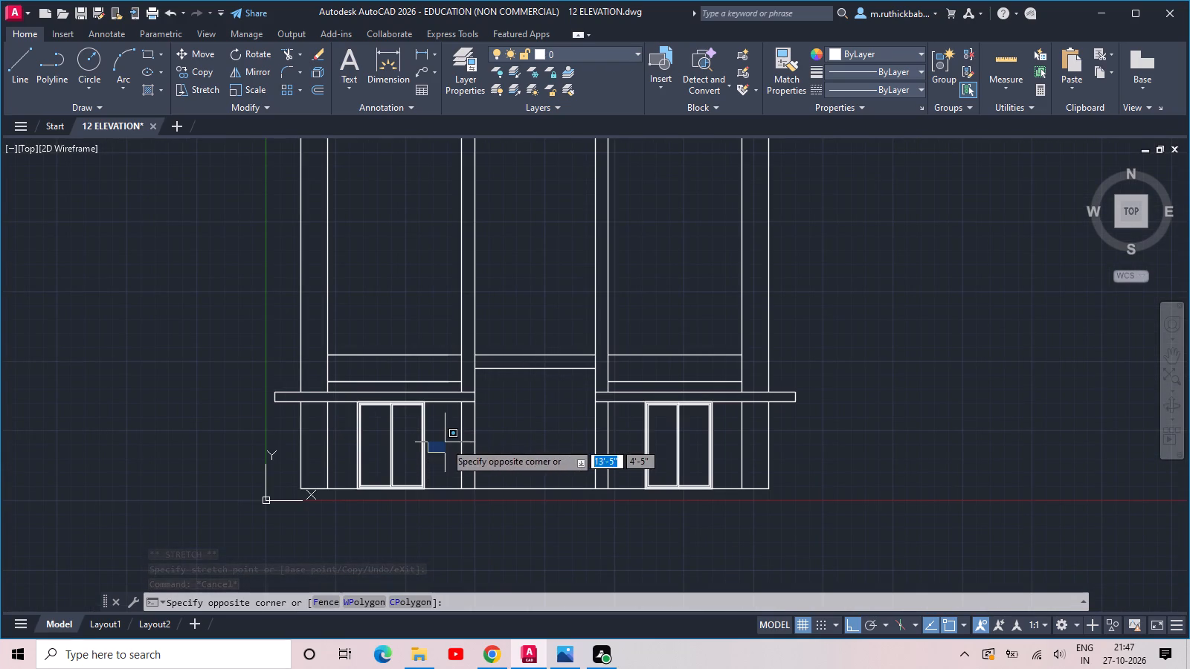
pyautogui.click(443, 442)
pyautogui.moveTo(439, 439); pyautogui.dragTo(508, 434, button='middle')
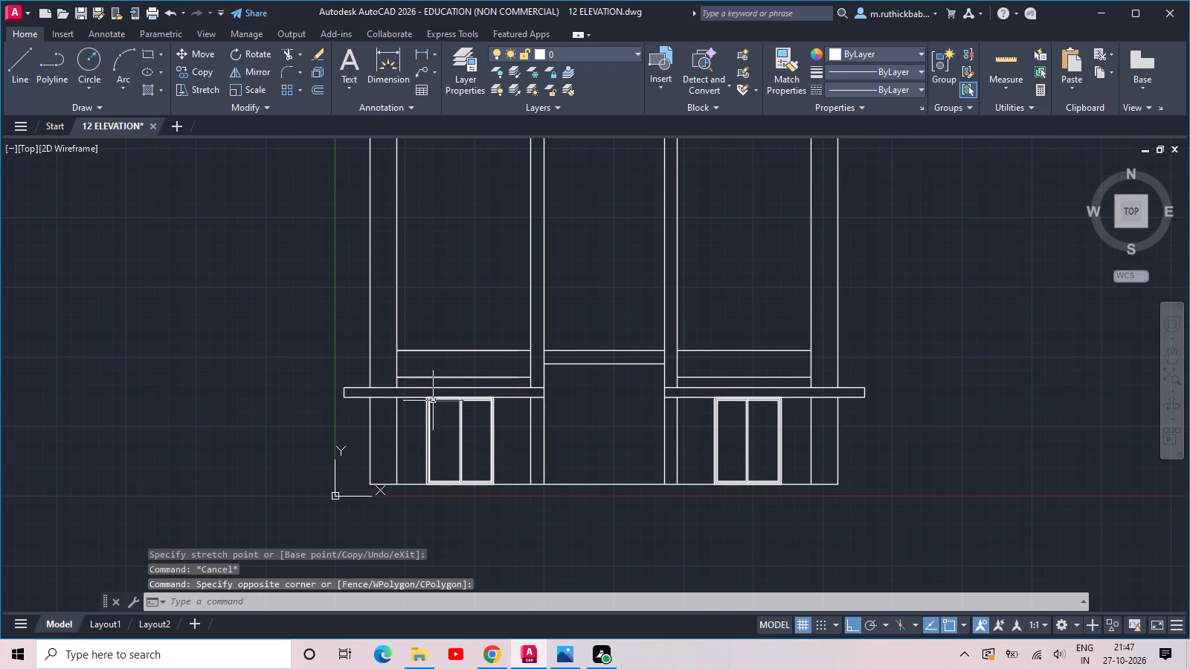
pyautogui.click(419, 391)
pyautogui.click(512, 500)
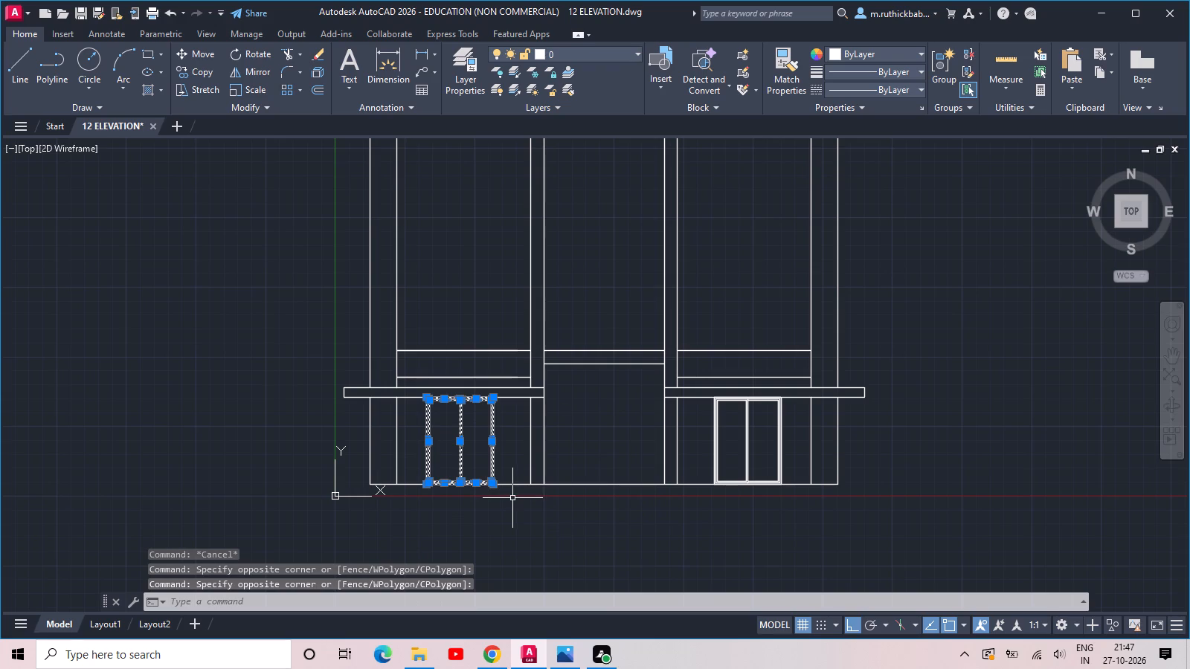
pyautogui.write('CO')
pyautogui.press('space')
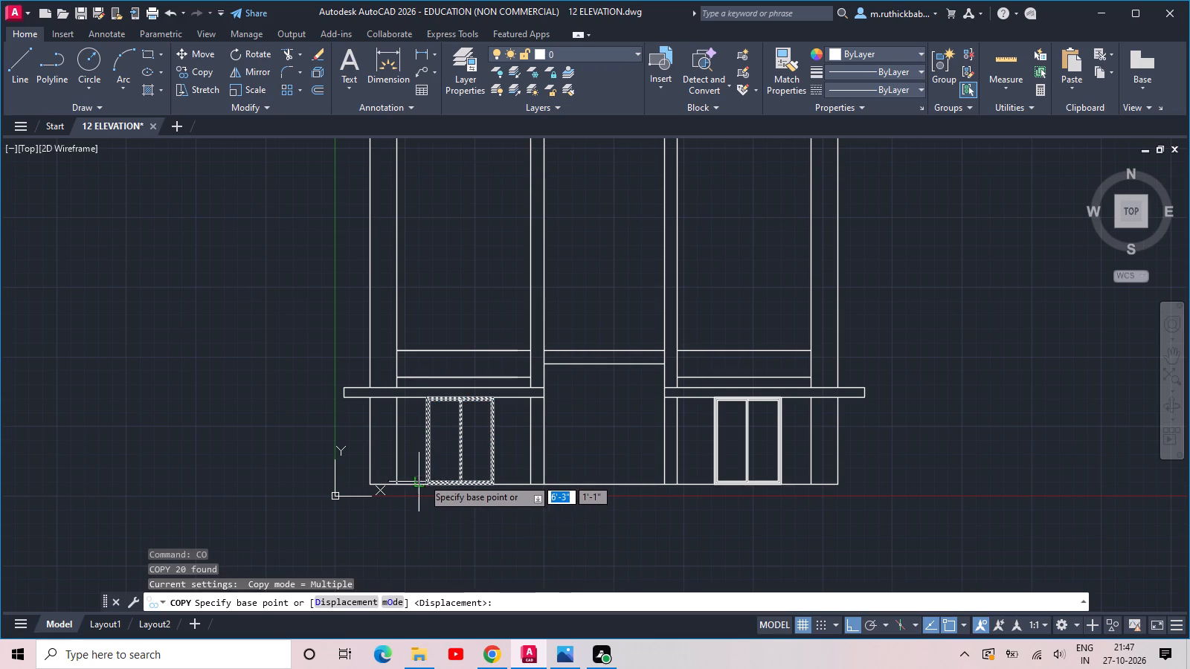
pyautogui.click(396, 484)
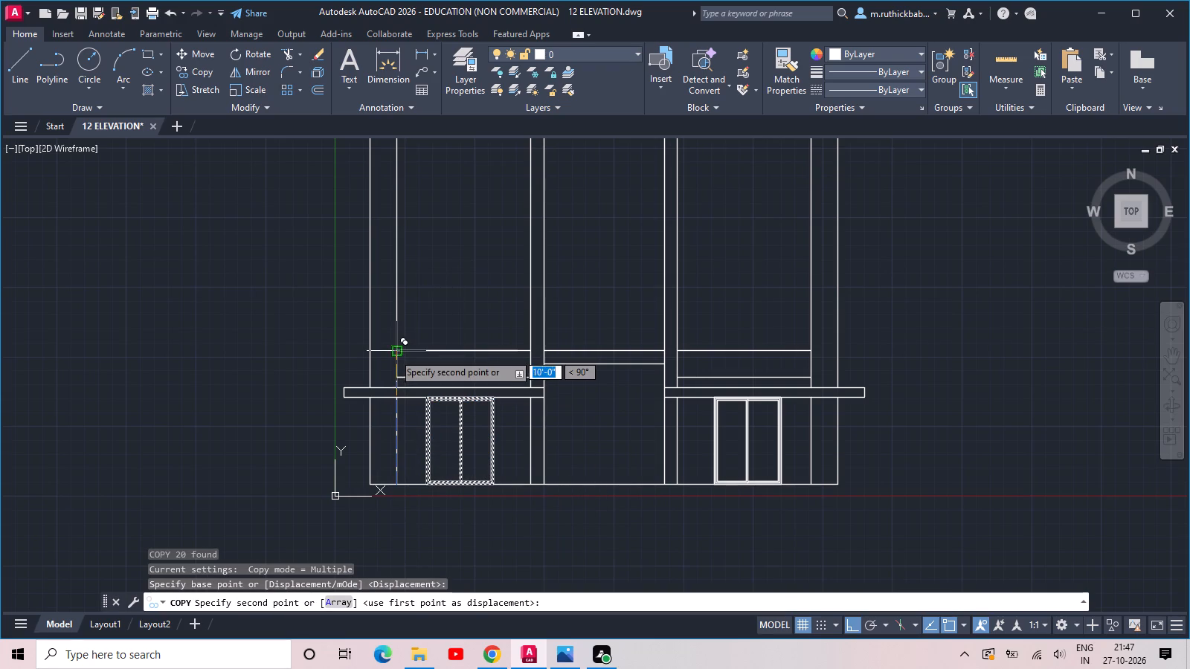
pyautogui.click(393, 353)
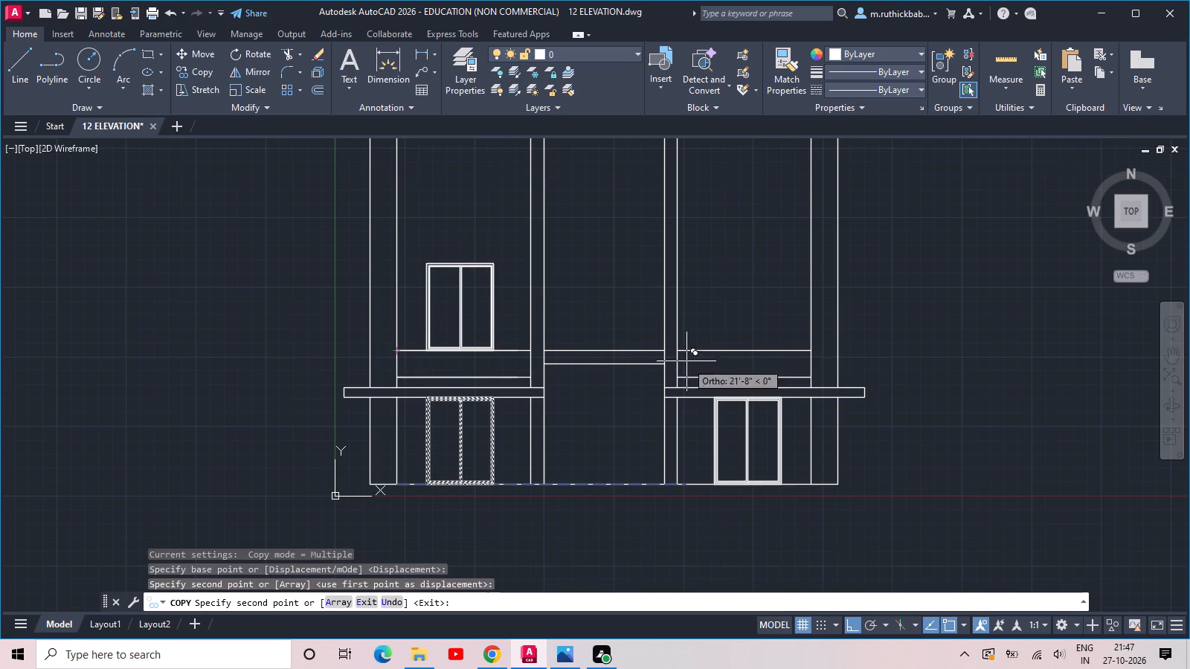
pyautogui.click(678, 352)
pyautogui.press('Escape')
# Draw a horizontal line along the upper left window's top, from the middle bay's left edge to the left inner vertical line.
pyautogui.moveTo(592, 343); pyautogui.dragTo(595, 352, button='middle')
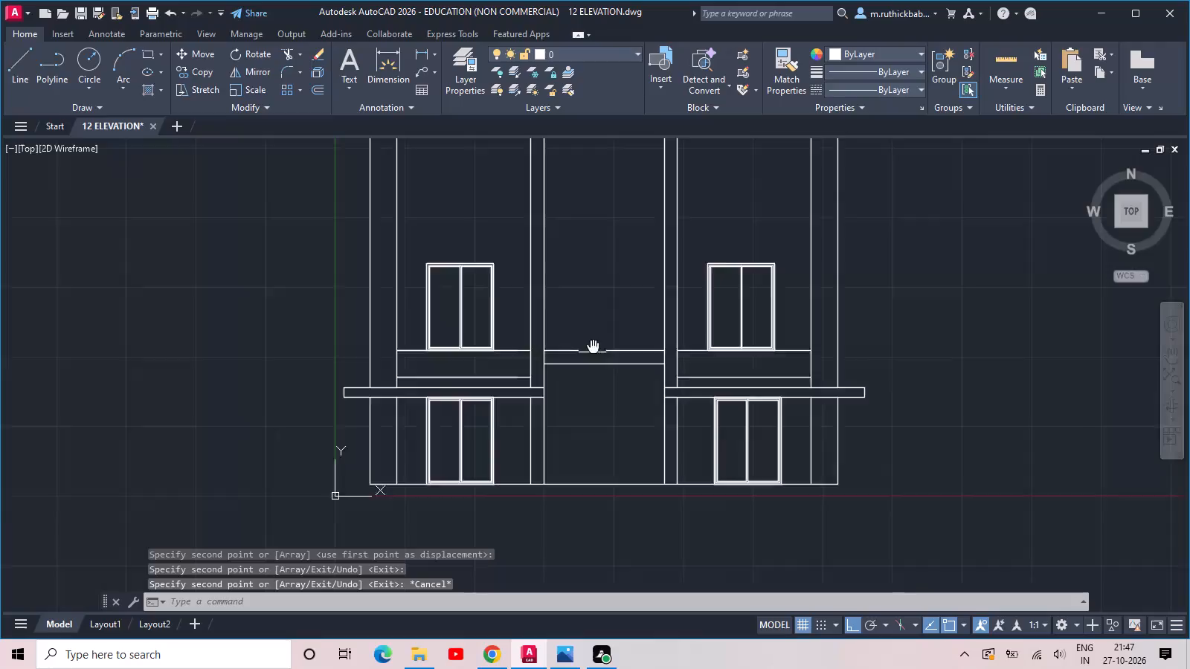
pyautogui.moveTo(595, 352); pyautogui.dragTo(644, 413, button='middle')
pyautogui.scroll(1, 519, 326)
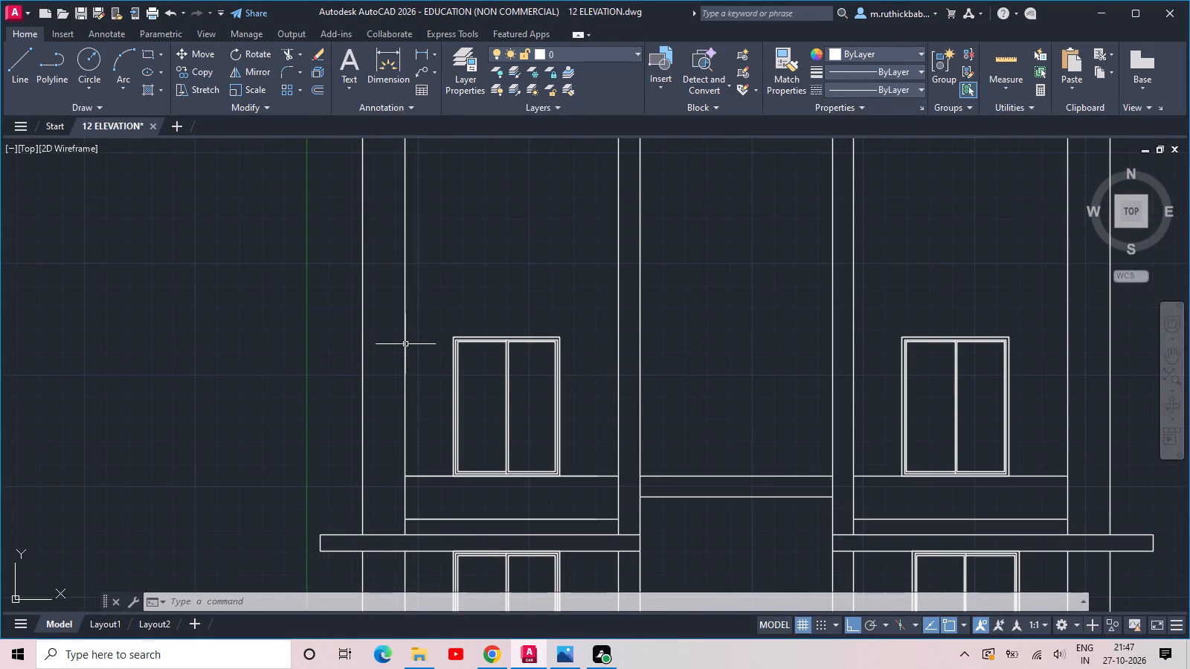
pyautogui.press('l')
pyautogui.press('space')
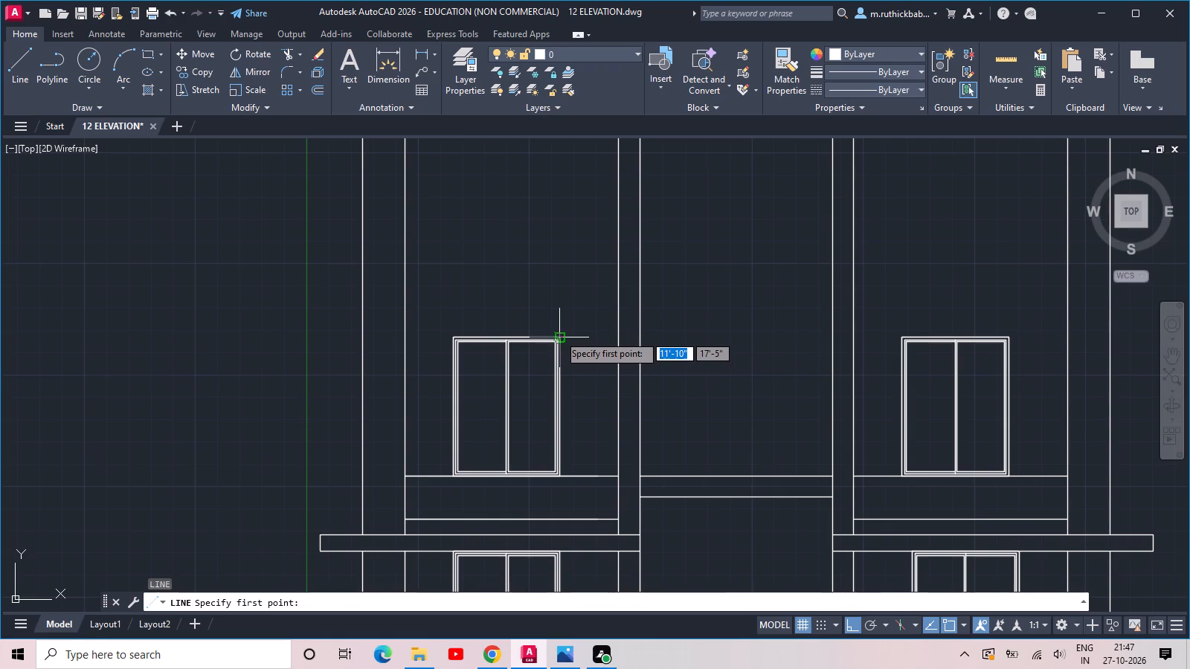
pyautogui.click(641, 337)
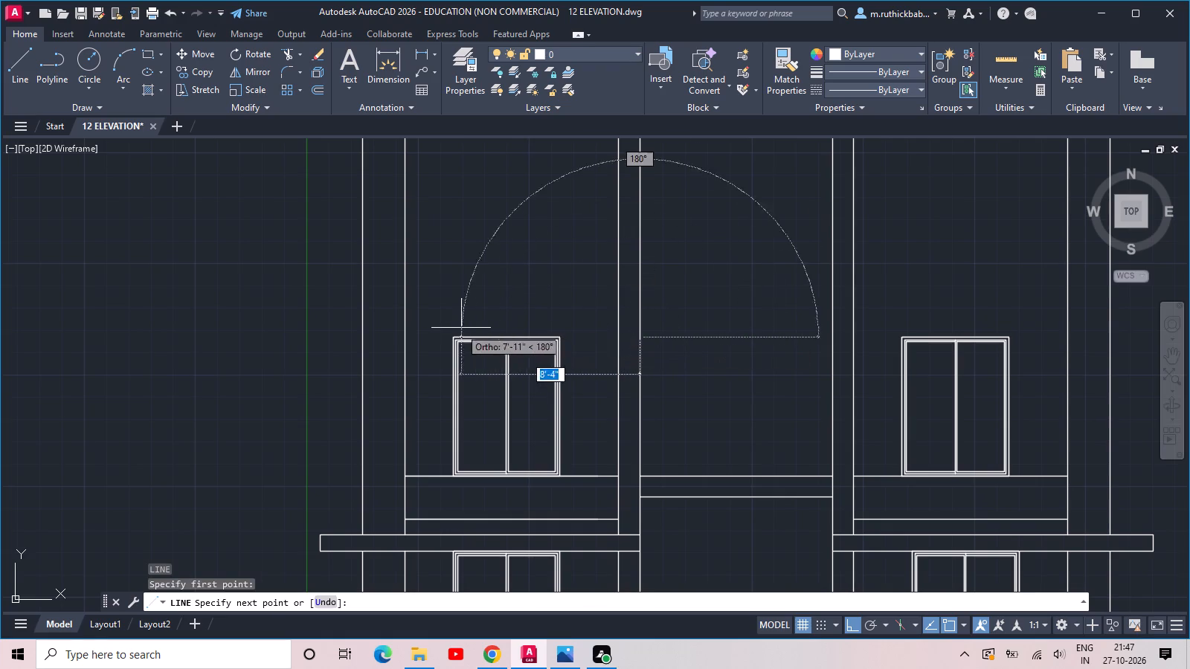
pyautogui.click(402, 339)
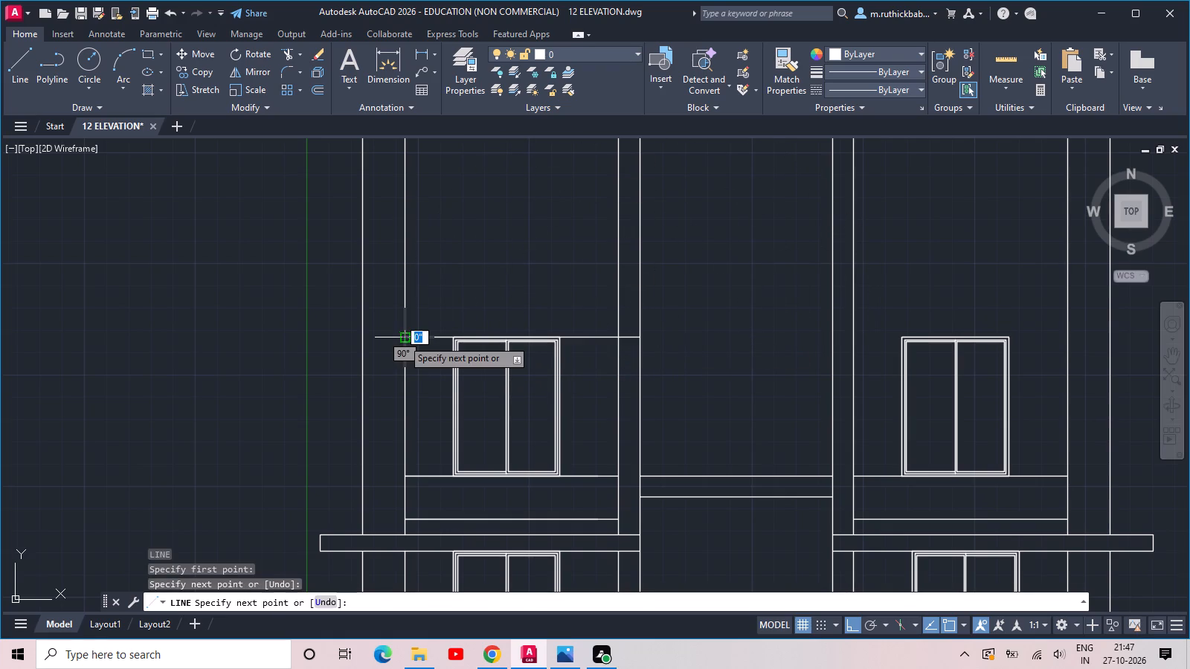
pyautogui.press('Escape')
# Offset the line at the upper left window's top 4' upward.
pyautogui.press('o')
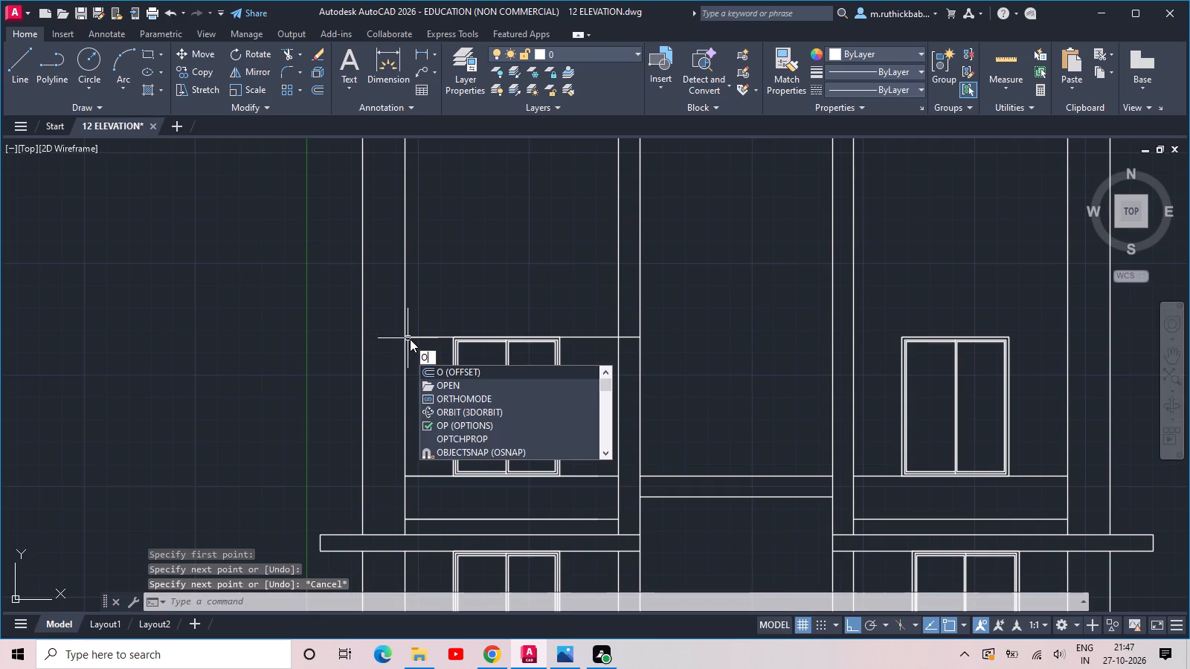
pyautogui.write('FF')
pyautogui.press('space')
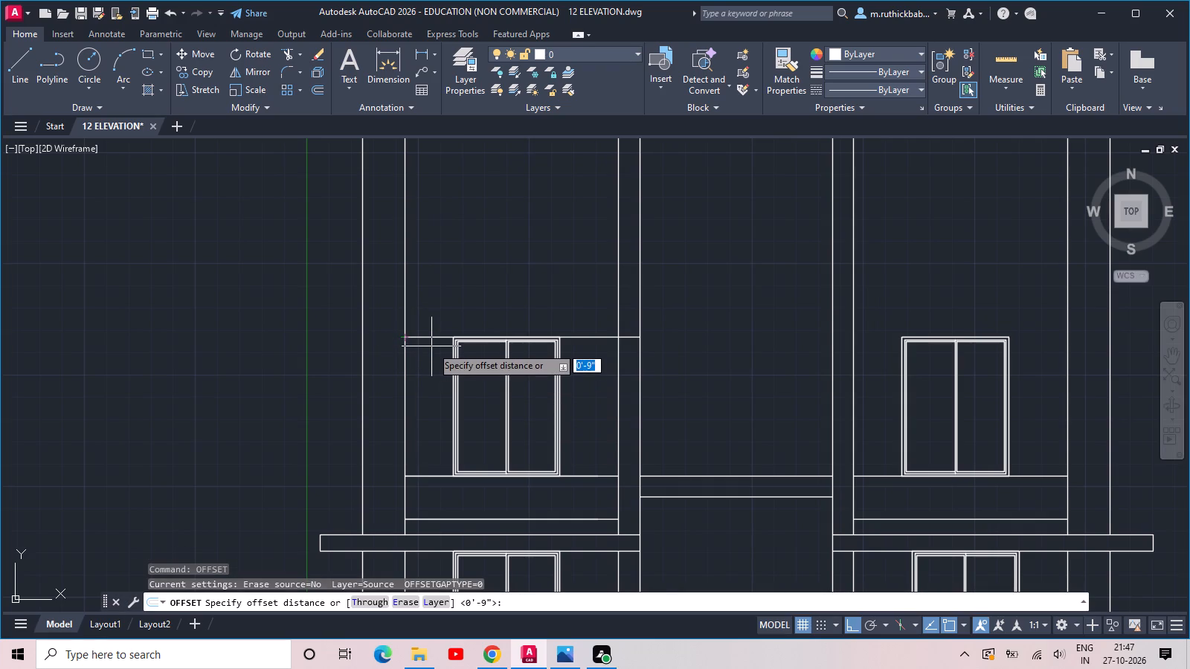
pyautogui.press('4')
pyautogui.press("'")
pyautogui.press('Return')
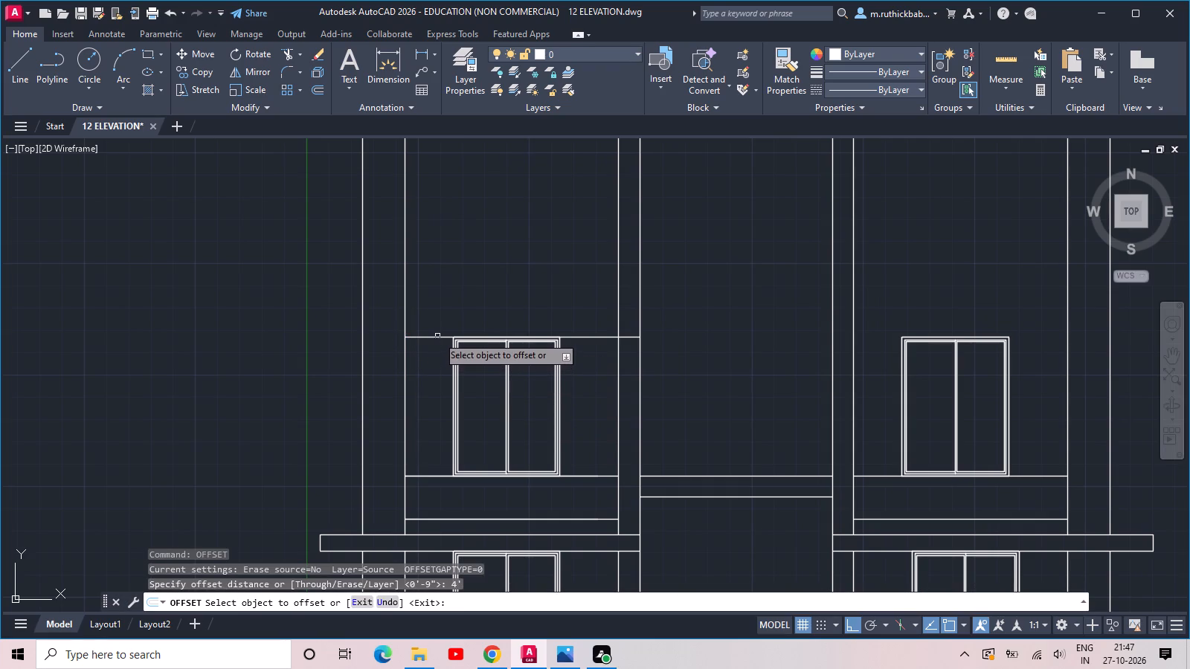
pyautogui.click(437, 335)
pyautogui.click(444, 314)
pyautogui.press('Escape')
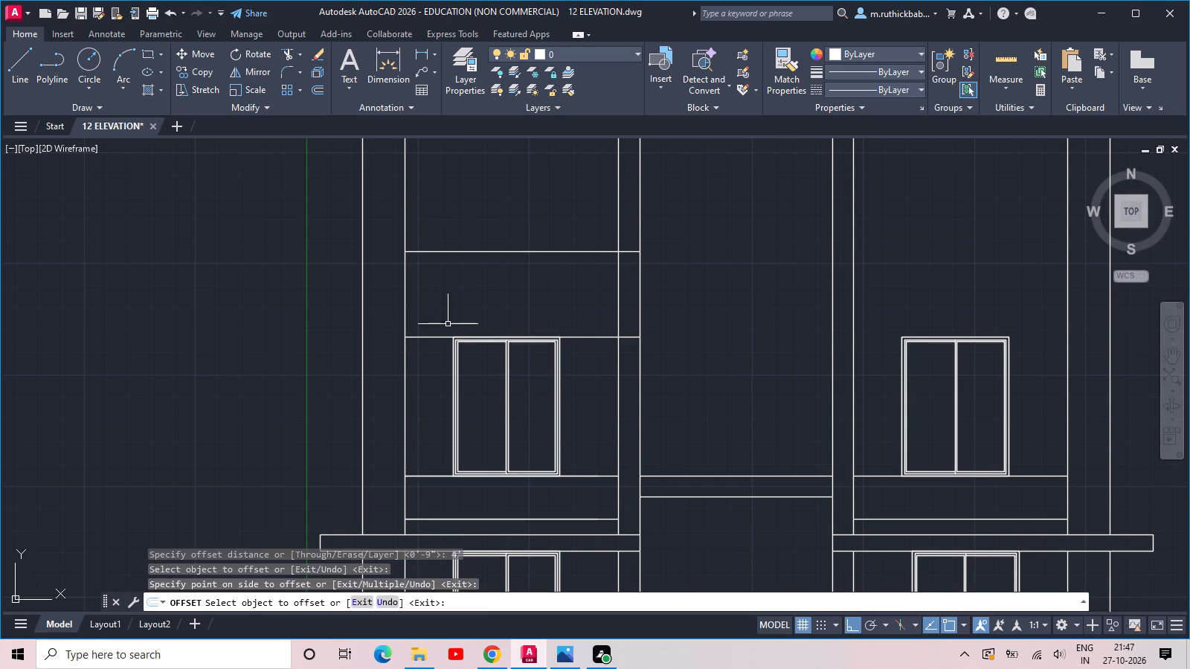
# Modify the Standard dimension style to Engineering units with 0'-0" precision and a text height of 10".
pyautogui.press('d')
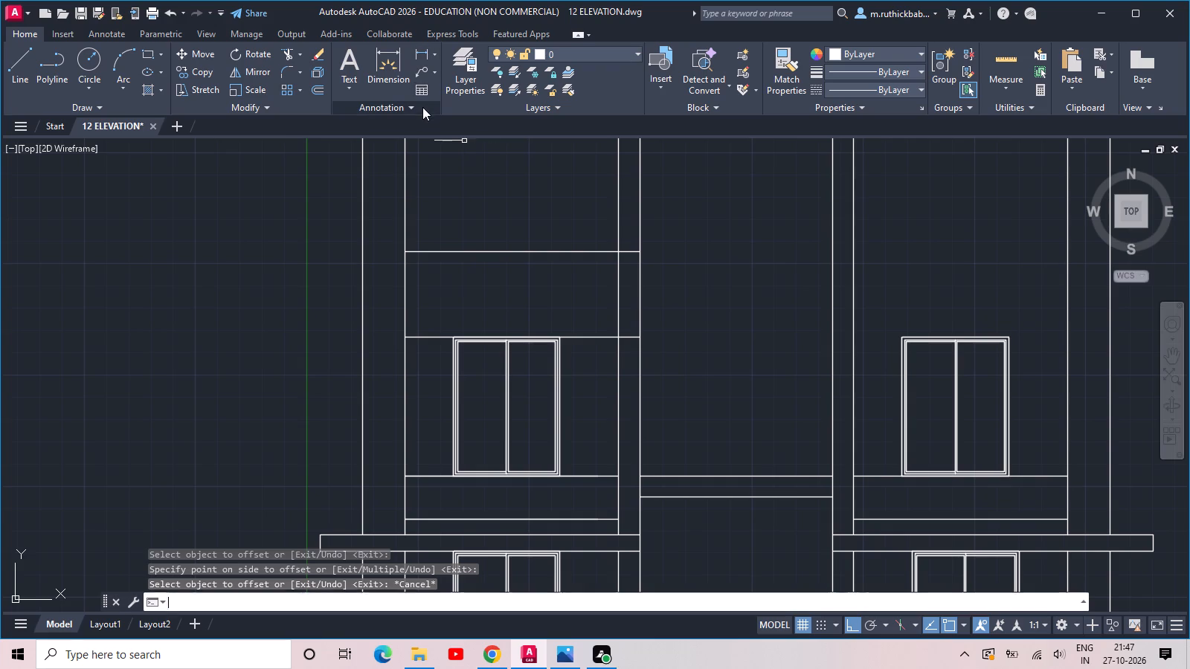
pyautogui.press('space')
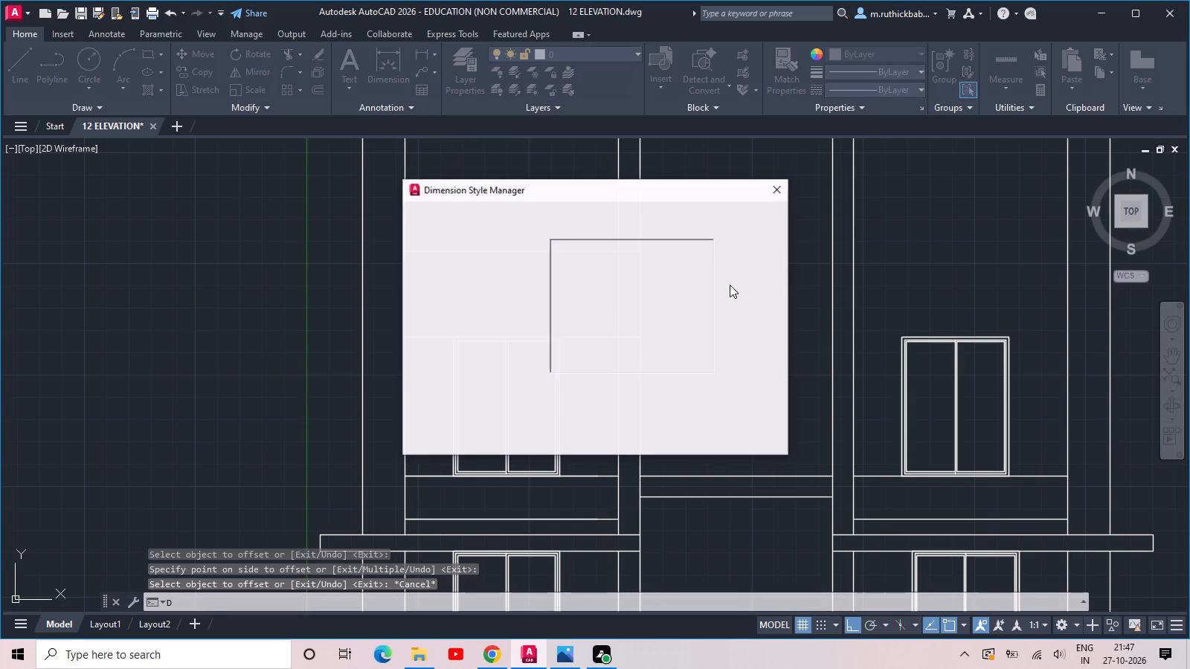
pyautogui.click(733, 291)
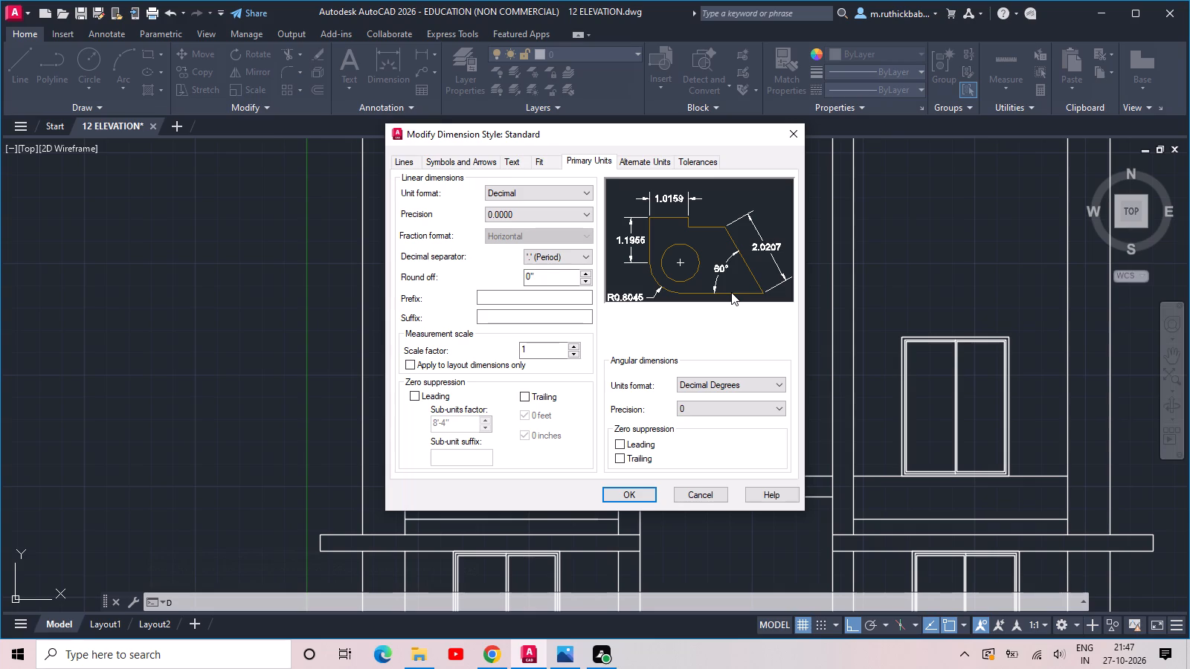
pyautogui.click(550, 190)
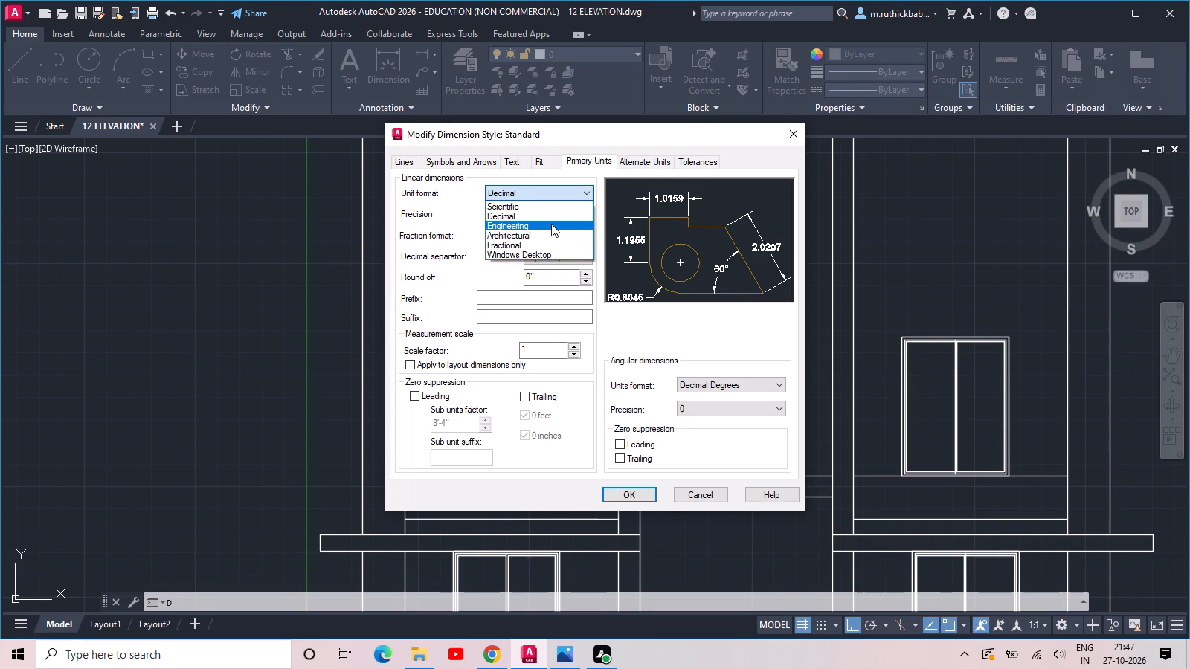
pyautogui.click(551, 224)
pyautogui.click(546, 220)
pyautogui.click(537, 228)
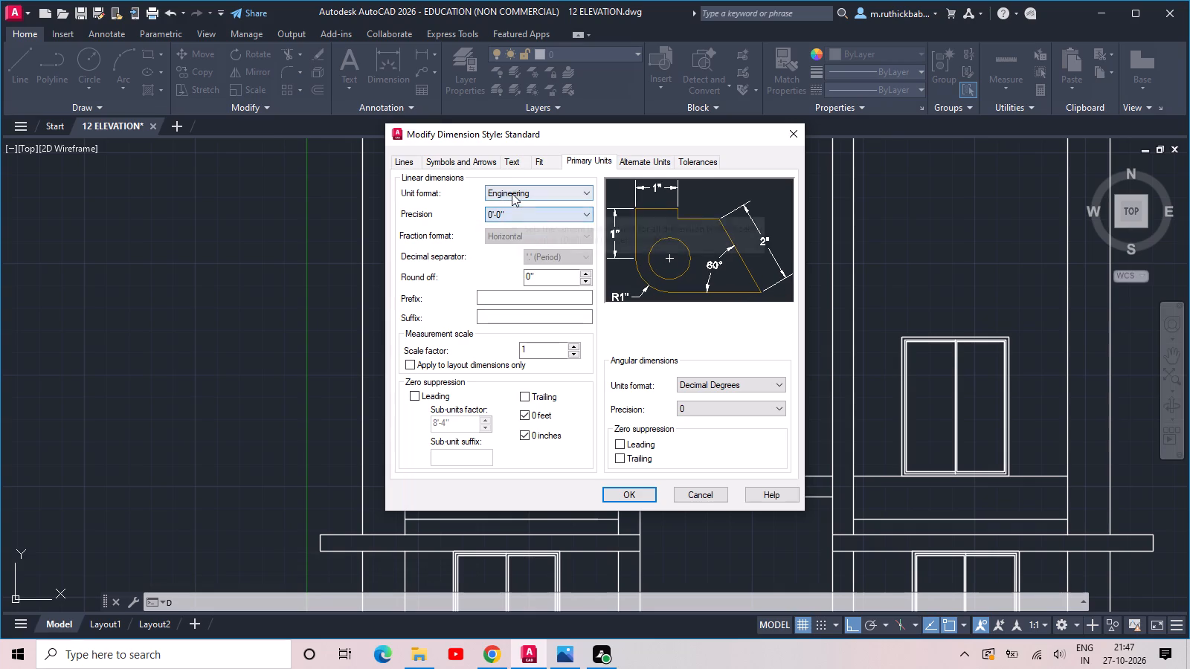
pyautogui.click(508, 156)
pyautogui.moveTo(570, 269); pyautogui.dragTo(508, 265)
pyautogui.press('1')
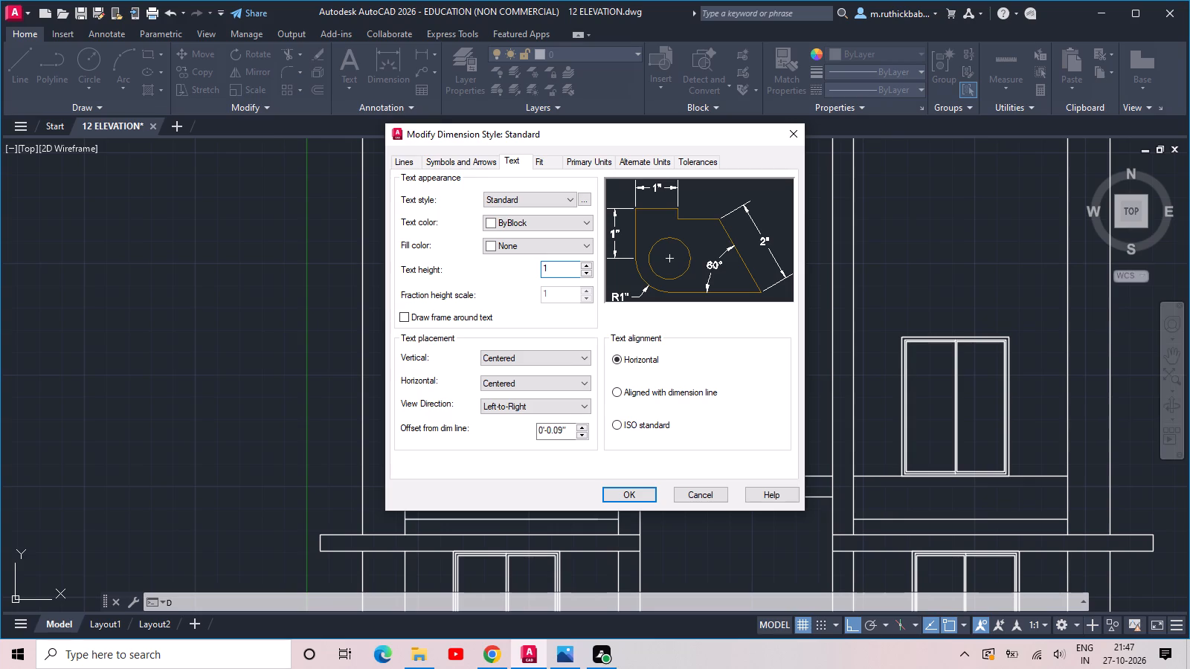
pyautogui.press('0')
pyautogui.press('Return')
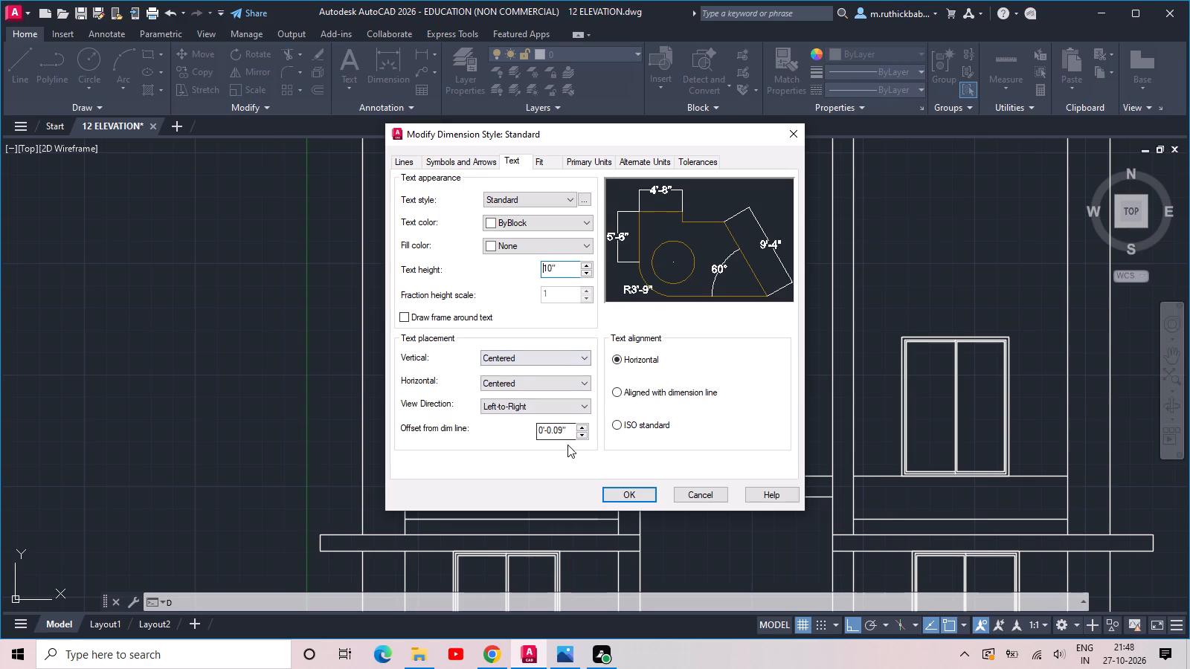
pyautogui.click(621, 495)
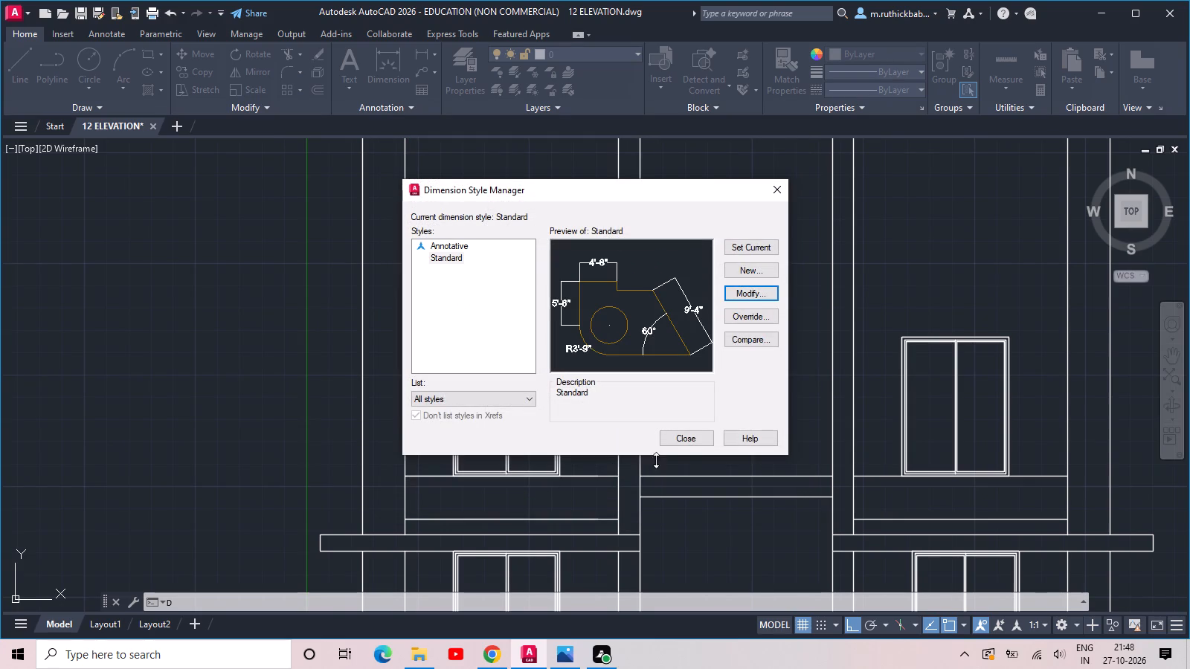
pyautogui.click(675, 440)
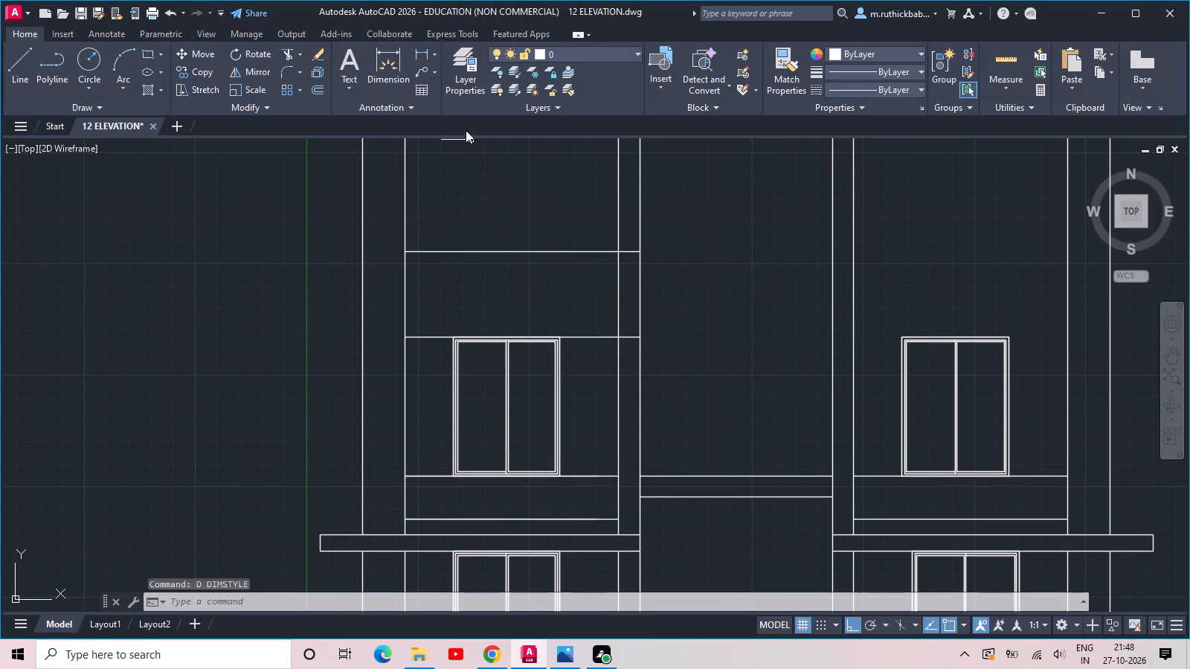
# Check with a linear dimension the height from the left bay's lower band line to the 4' offset line above the window.
pyautogui.click(416, 49)
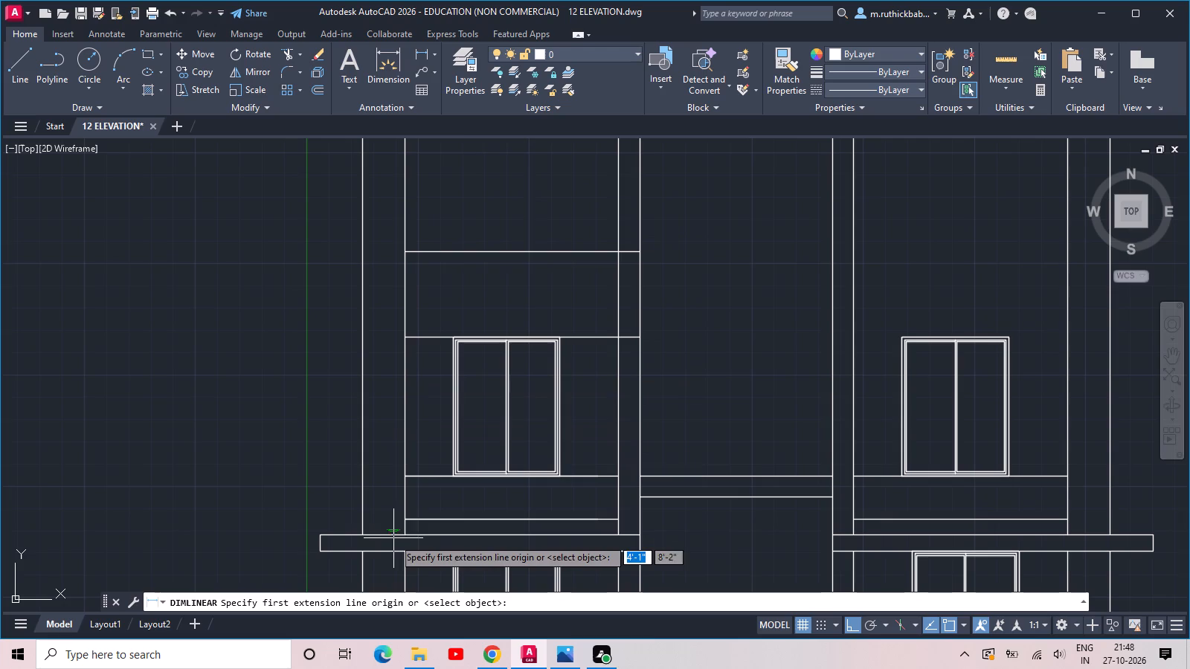
pyautogui.click(402, 520)
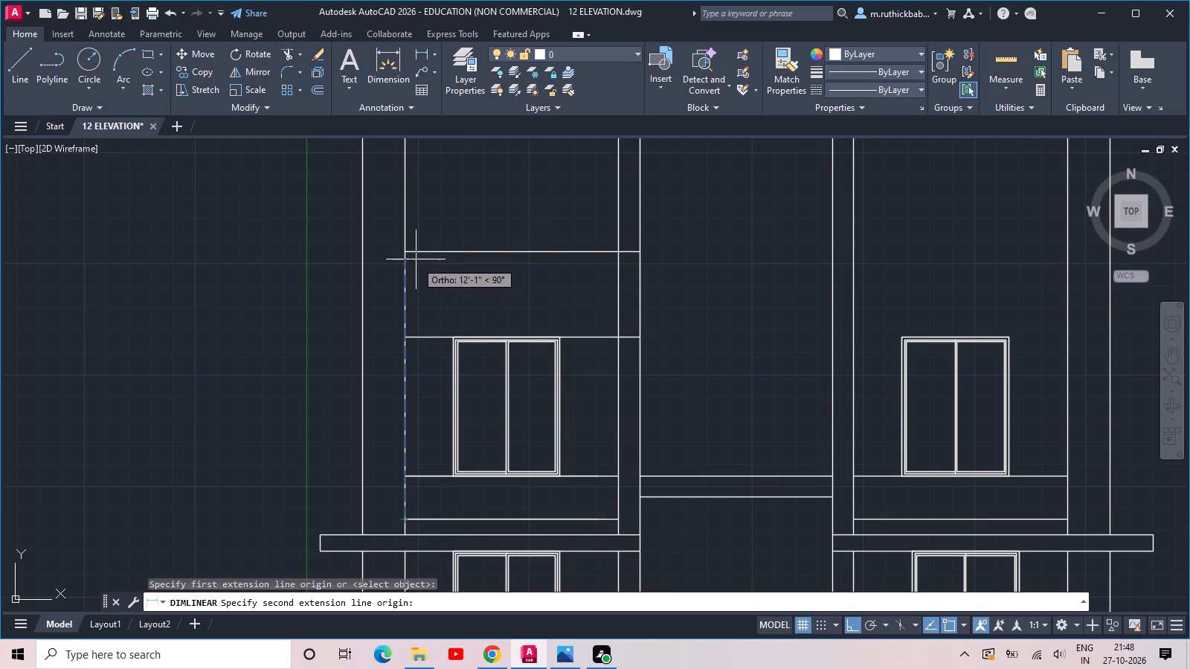
pyautogui.click(404, 256)
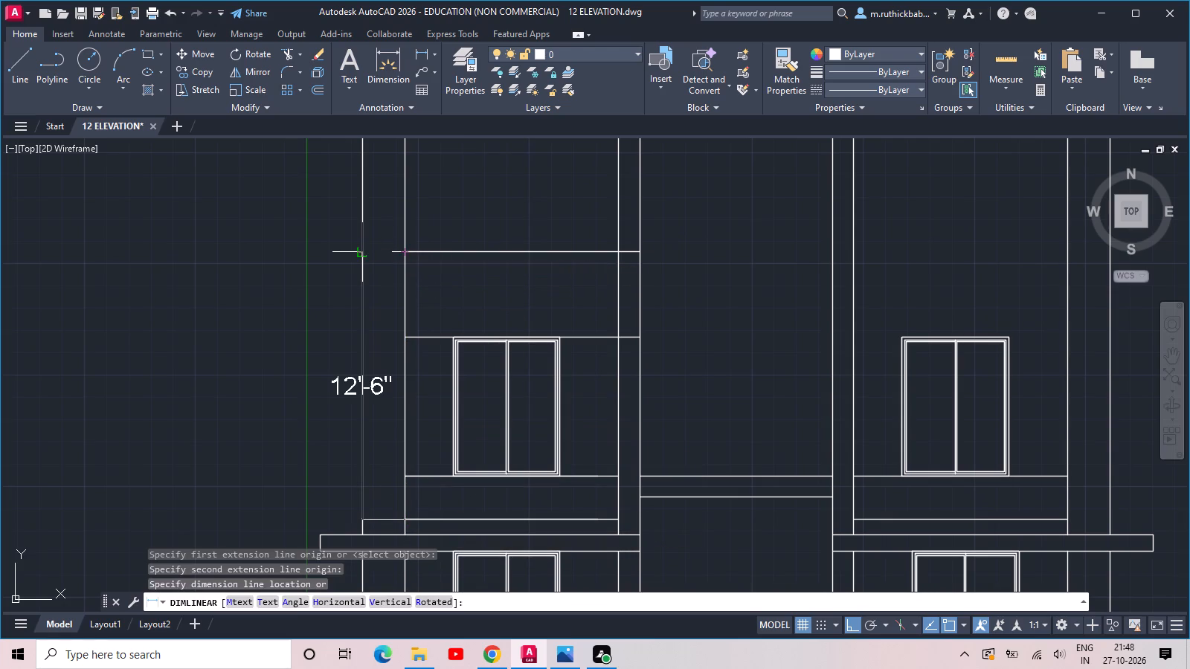
pyautogui.hotkey('ctrl', 'z')
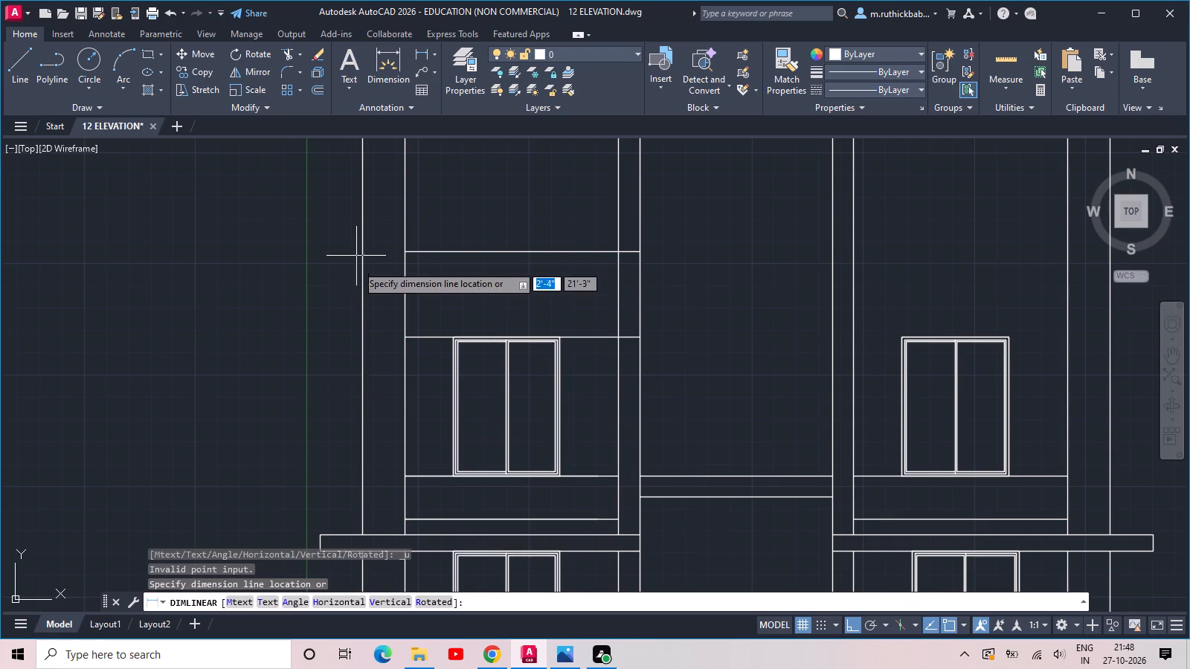
pyautogui.press('Escape')
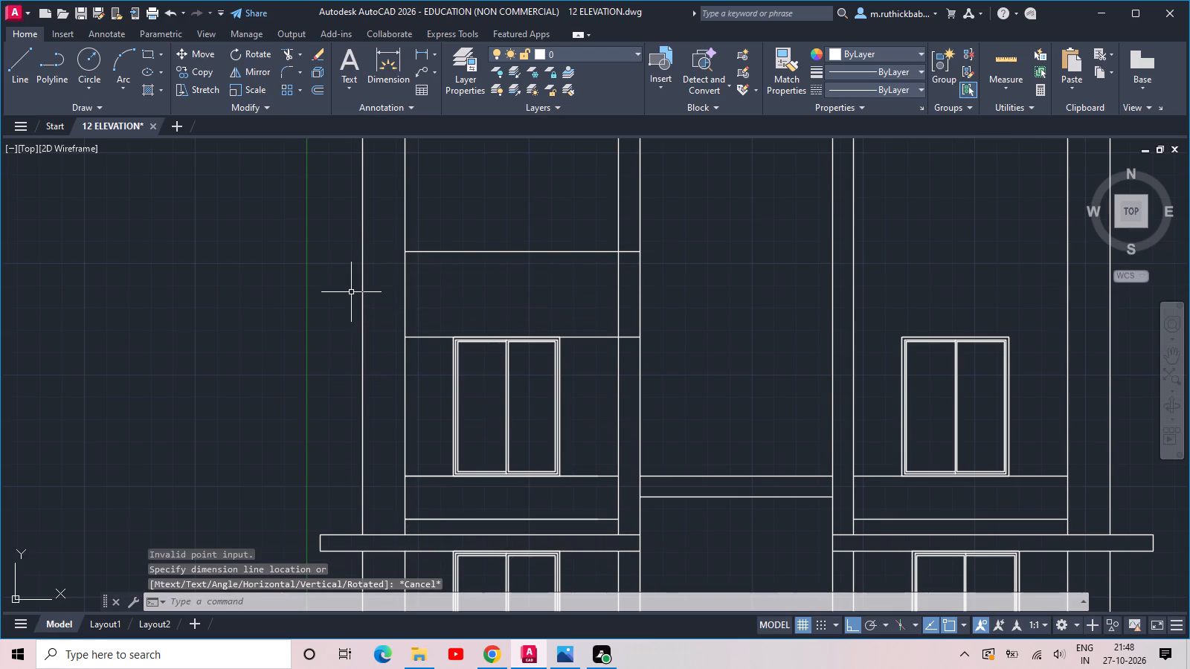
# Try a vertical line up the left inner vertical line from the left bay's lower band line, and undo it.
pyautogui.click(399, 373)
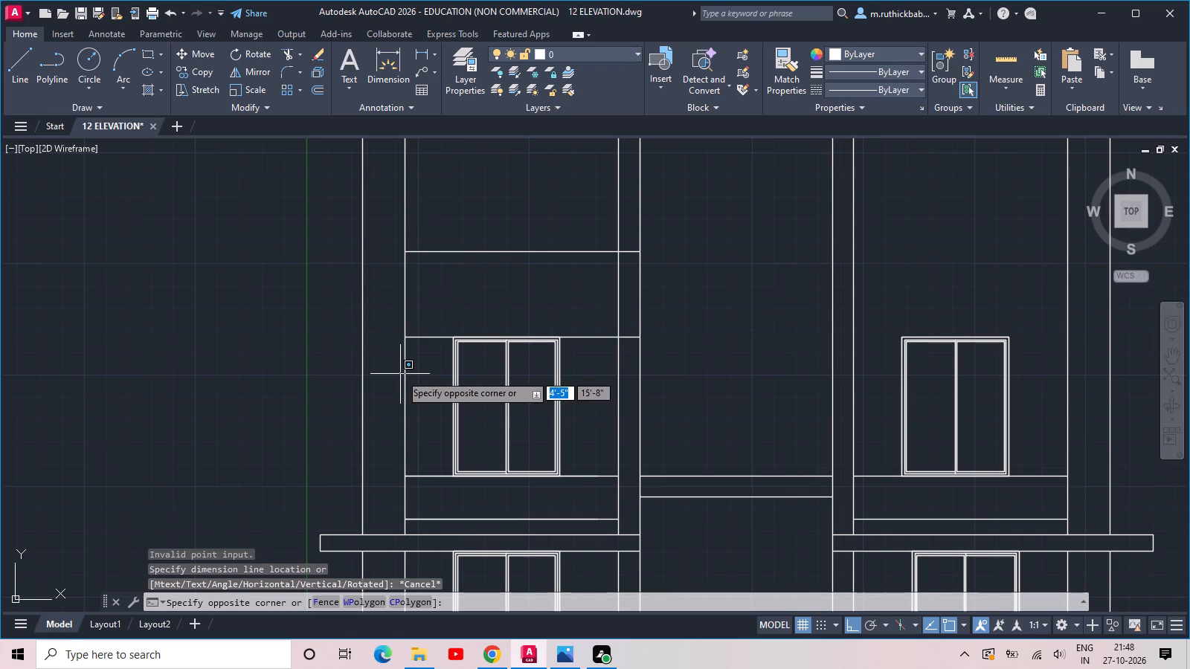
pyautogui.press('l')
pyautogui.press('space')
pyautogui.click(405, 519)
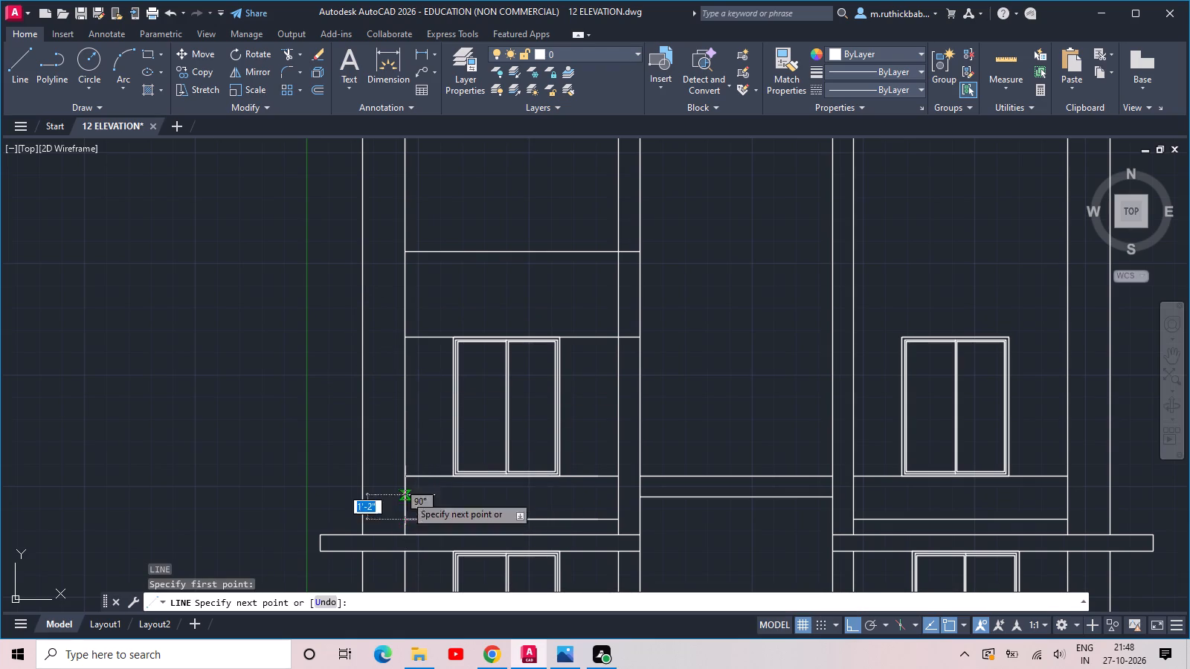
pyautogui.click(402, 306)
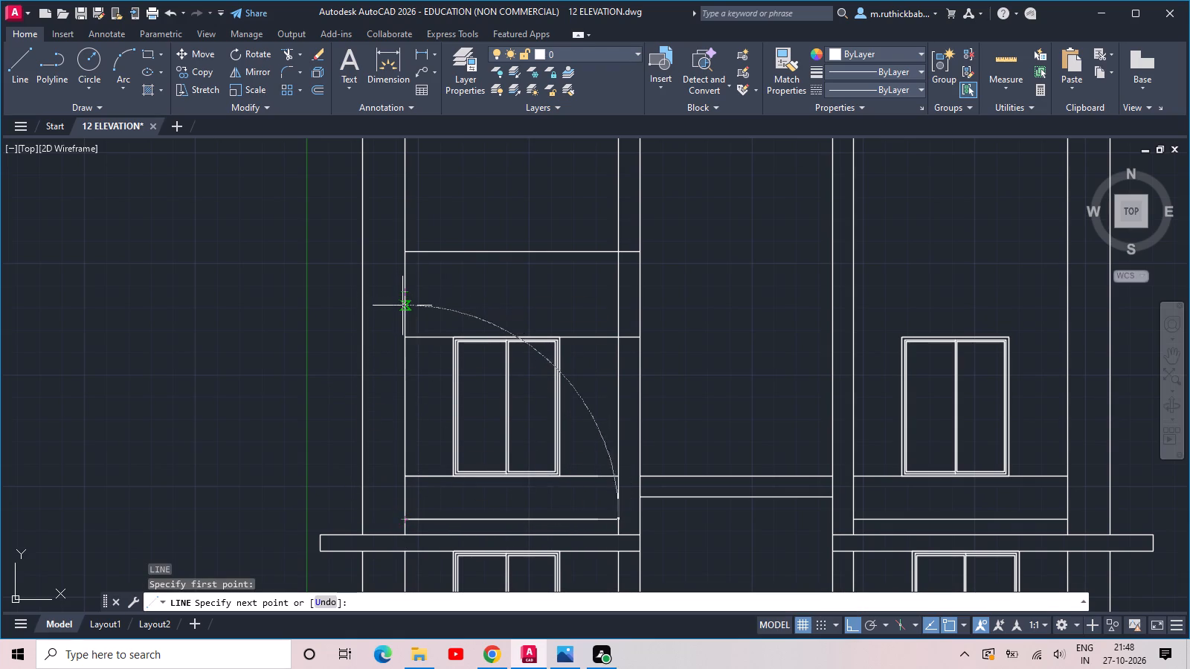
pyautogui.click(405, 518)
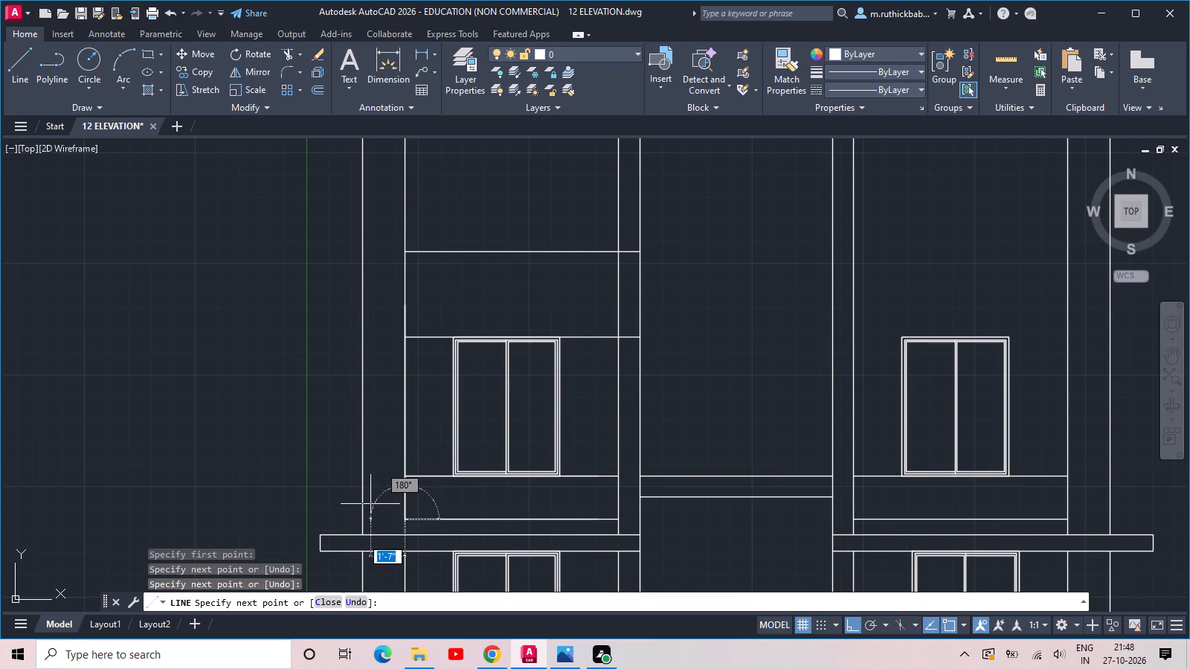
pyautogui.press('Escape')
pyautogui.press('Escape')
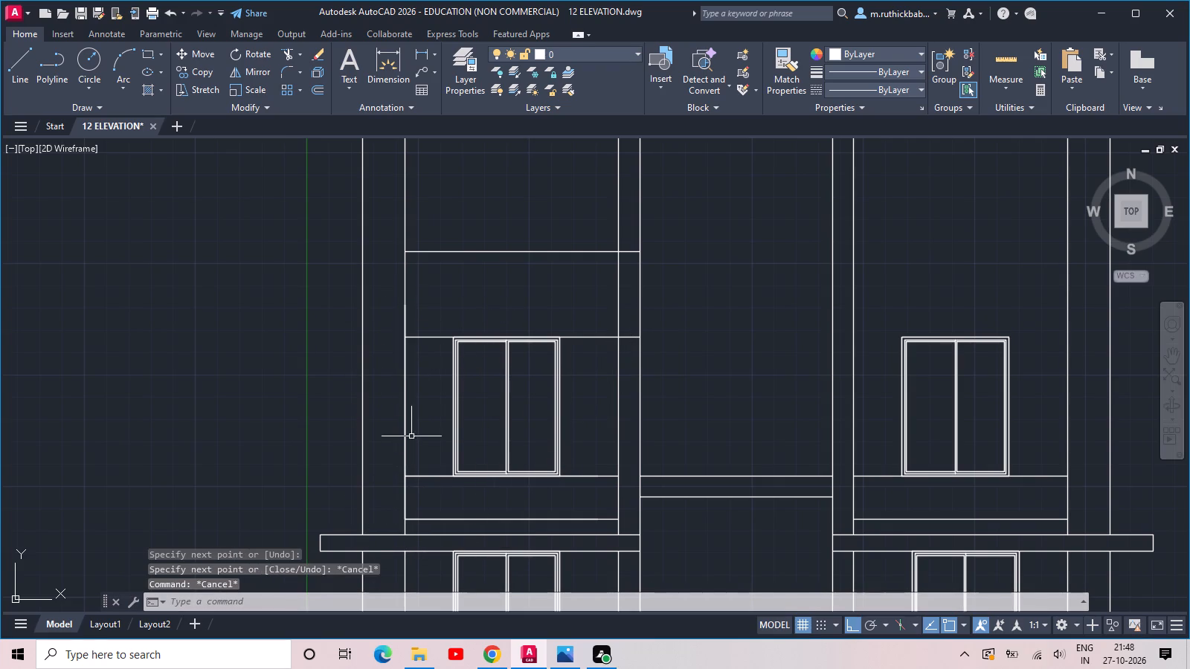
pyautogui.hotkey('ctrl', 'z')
# Delete the horizontal line offset 4' above the upper left window.
pyautogui.click(491, 271)
pyautogui.click(464, 212)
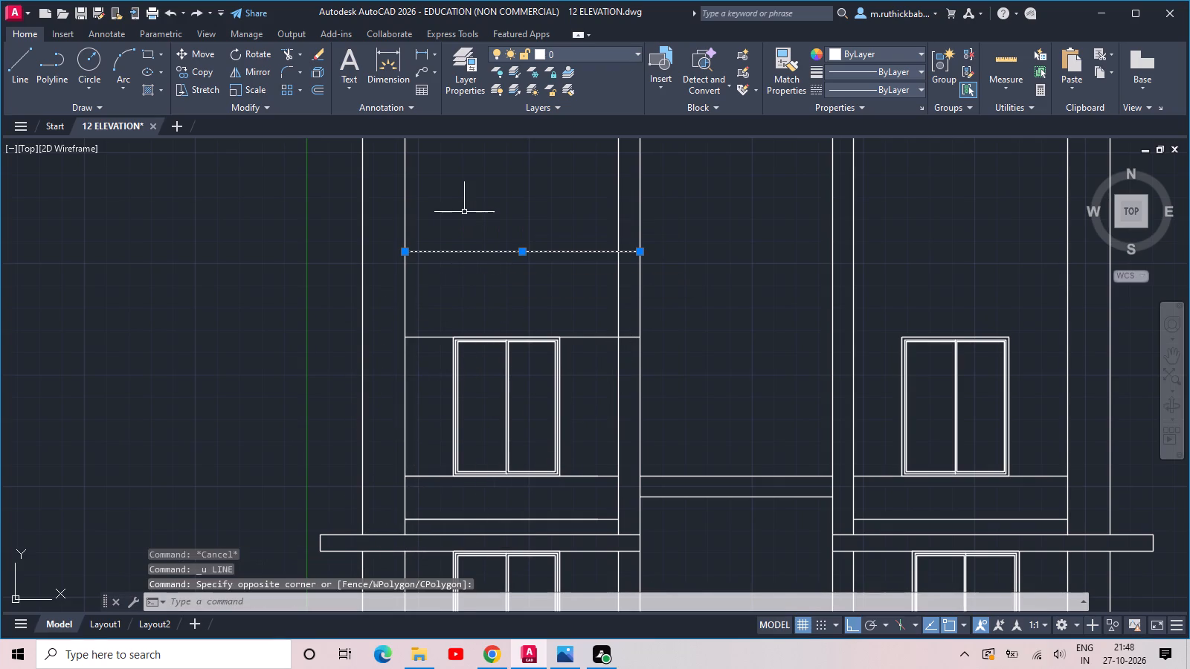
pyautogui.press('Delete')
# Copy the line at the upper left window's top upward, to about 10'-8" above the left bay's lower band line.
pyautogui.click(436, 344)
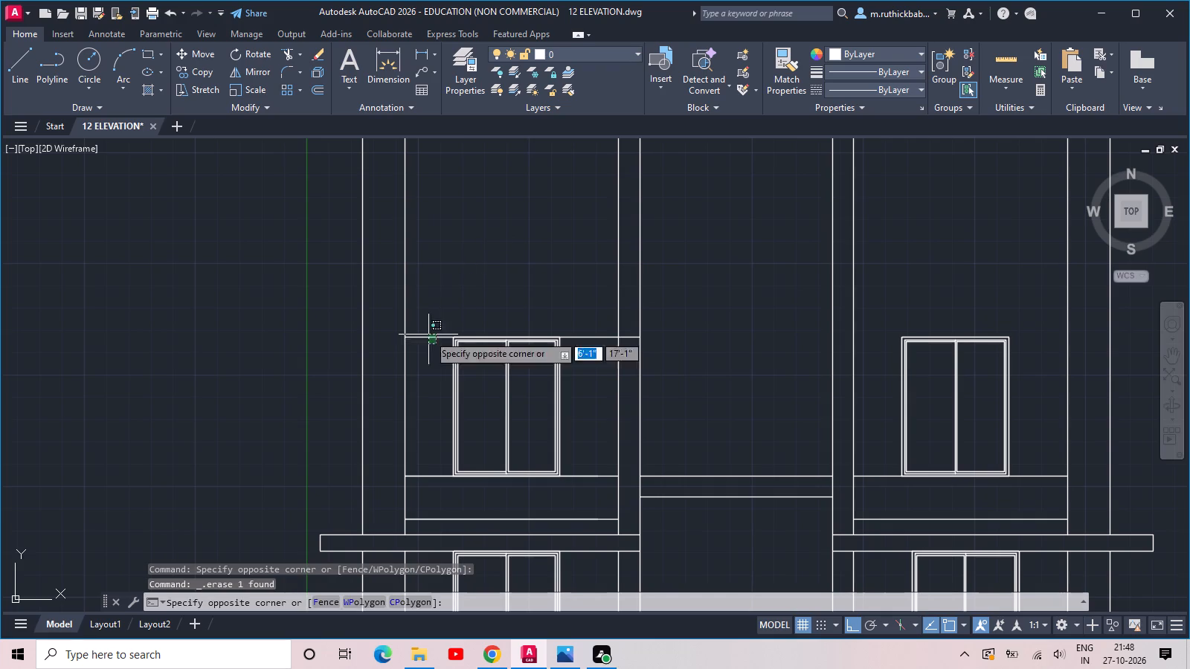
pyautogui.click(411, 300)
pyautogui.write('CO')
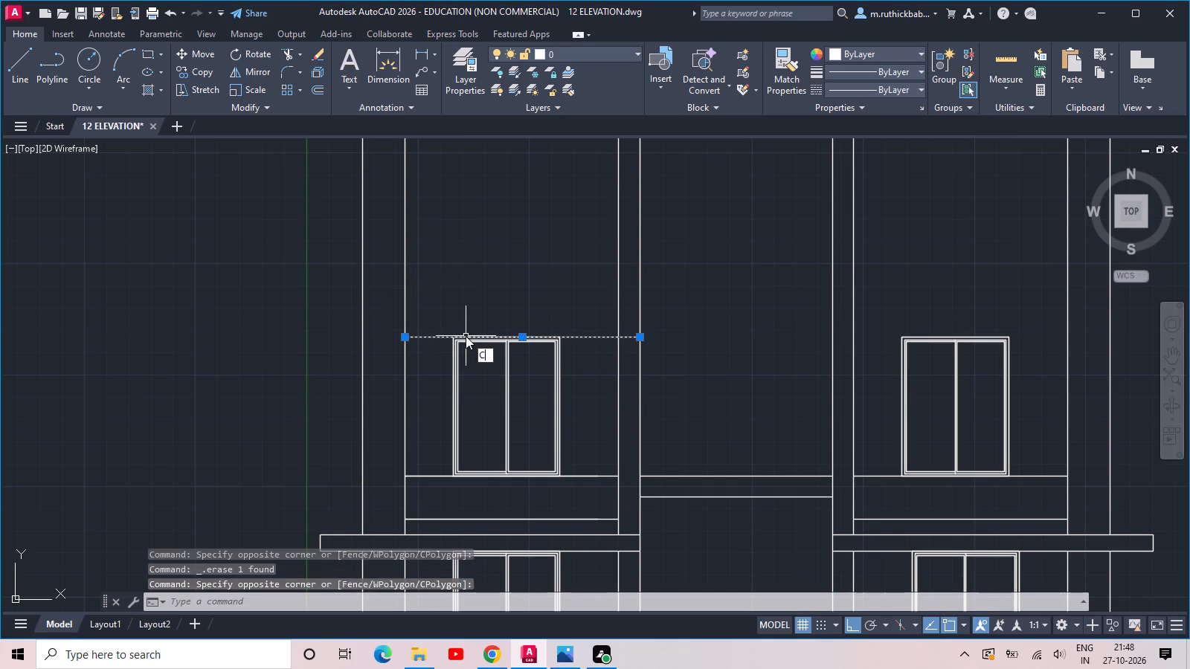
pyautogui.press('space')
pyautogui.click(408, 340)
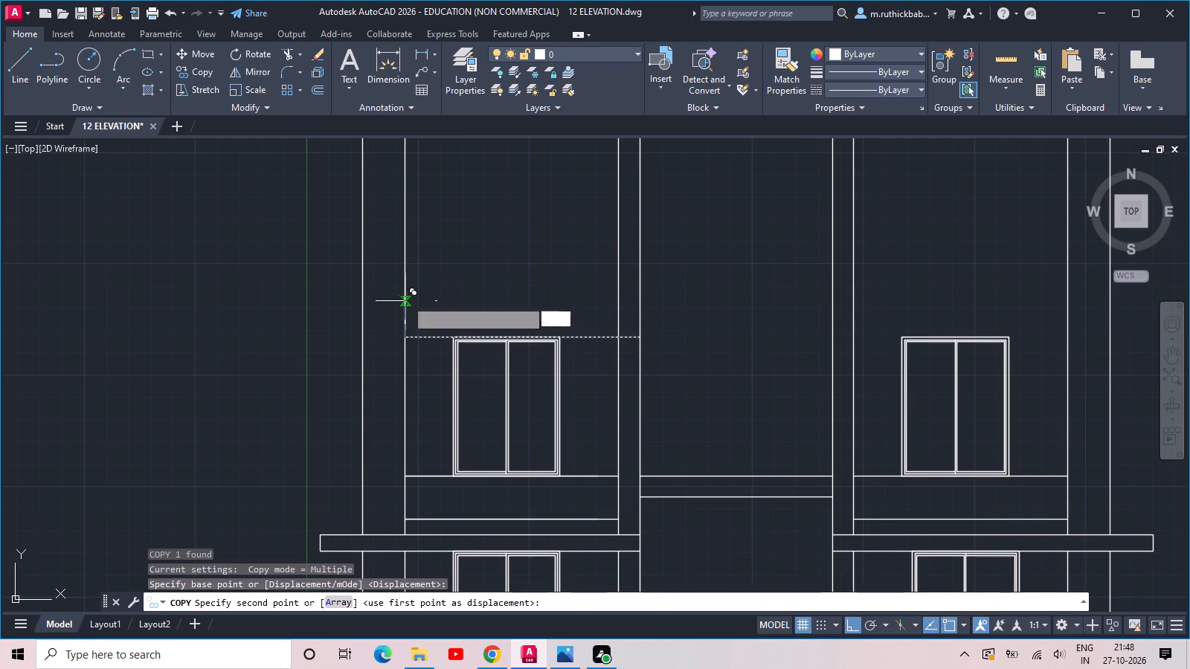
pyautogui.click(408, 294)
pyautogui.press('Escape')
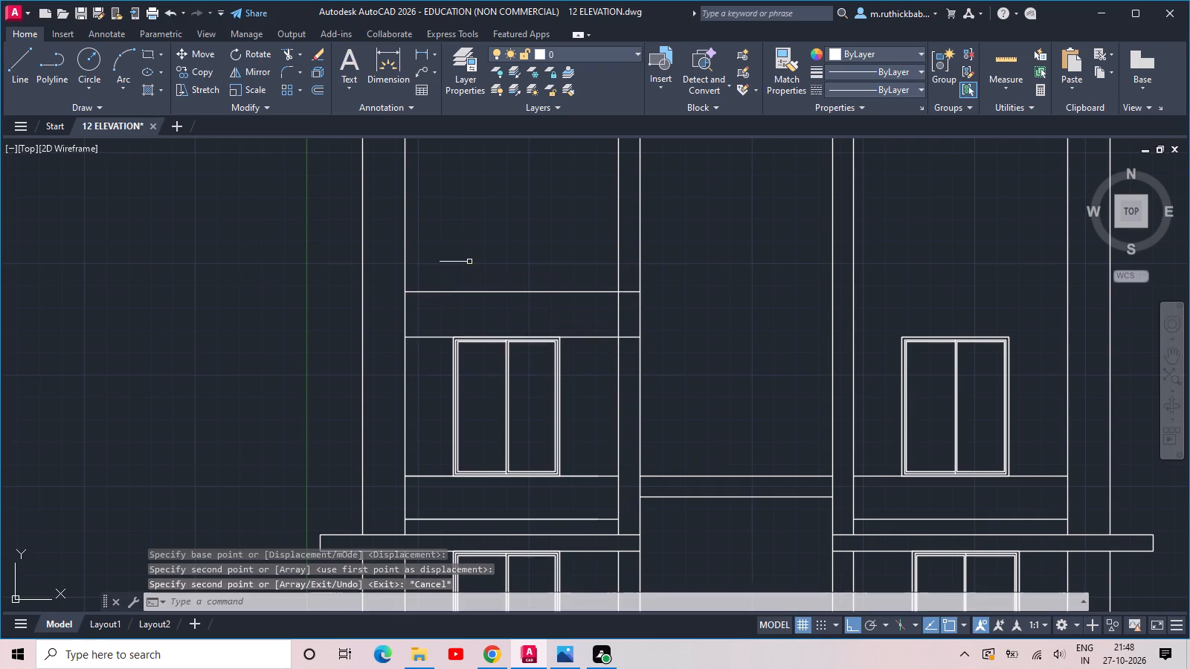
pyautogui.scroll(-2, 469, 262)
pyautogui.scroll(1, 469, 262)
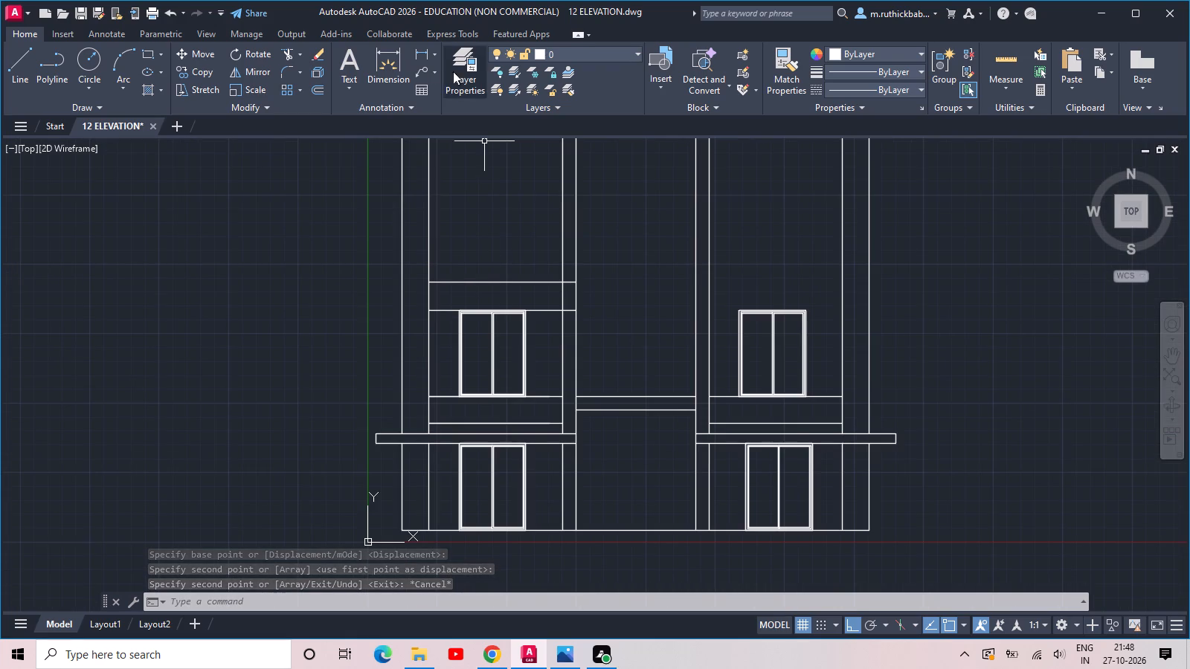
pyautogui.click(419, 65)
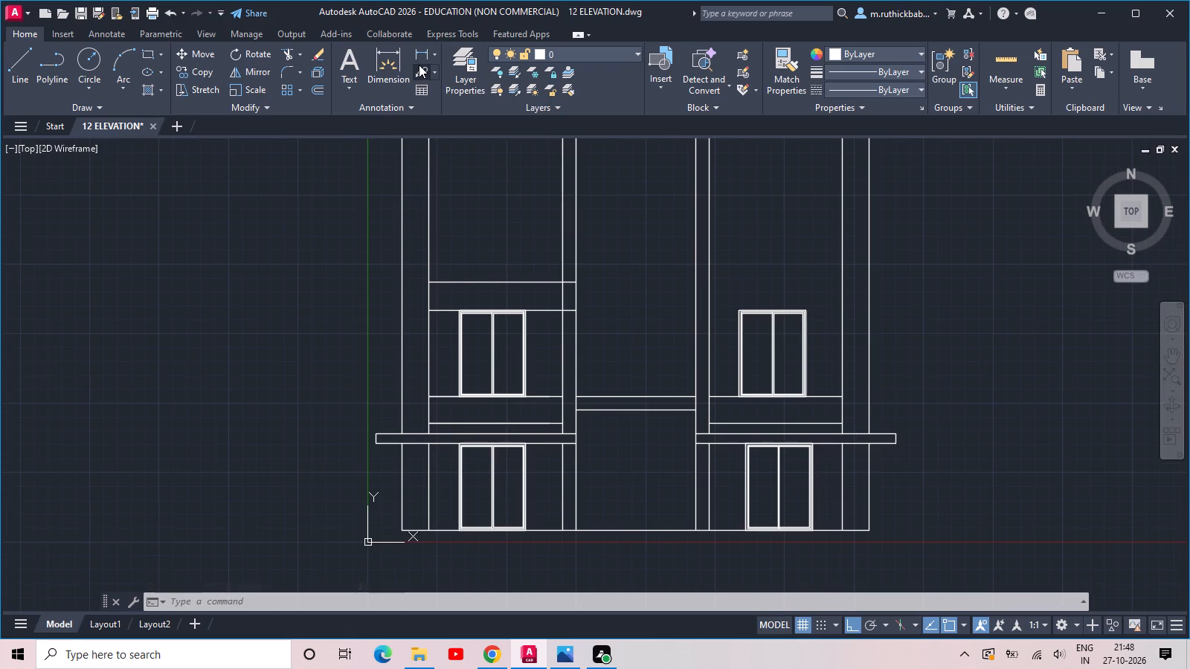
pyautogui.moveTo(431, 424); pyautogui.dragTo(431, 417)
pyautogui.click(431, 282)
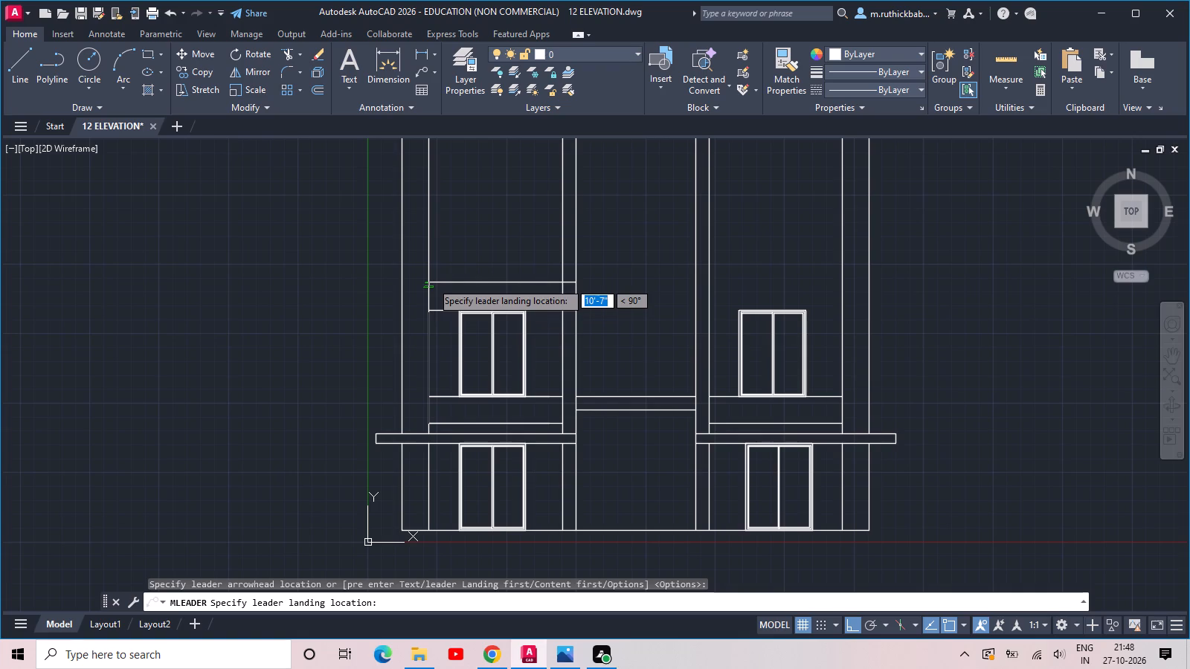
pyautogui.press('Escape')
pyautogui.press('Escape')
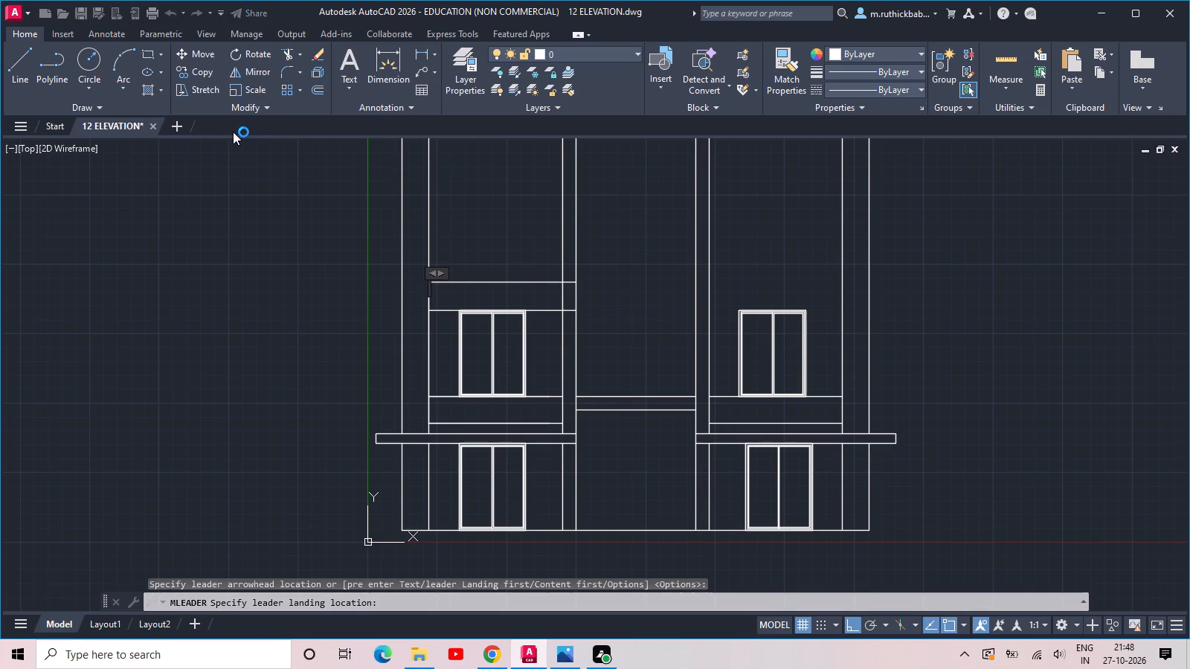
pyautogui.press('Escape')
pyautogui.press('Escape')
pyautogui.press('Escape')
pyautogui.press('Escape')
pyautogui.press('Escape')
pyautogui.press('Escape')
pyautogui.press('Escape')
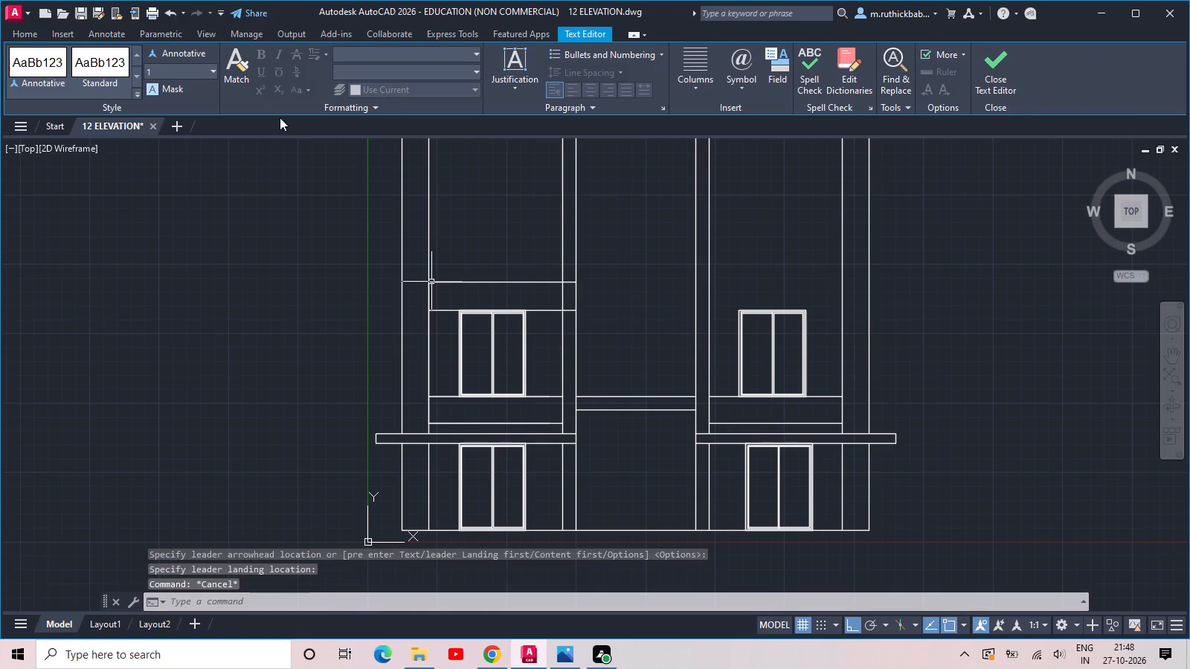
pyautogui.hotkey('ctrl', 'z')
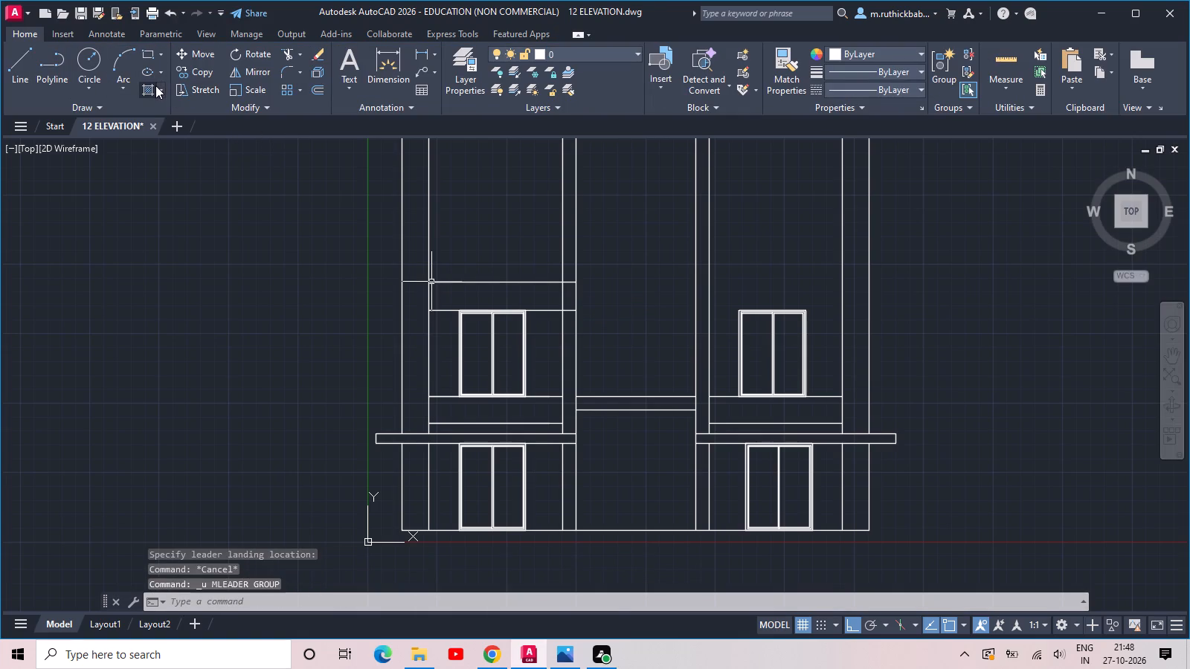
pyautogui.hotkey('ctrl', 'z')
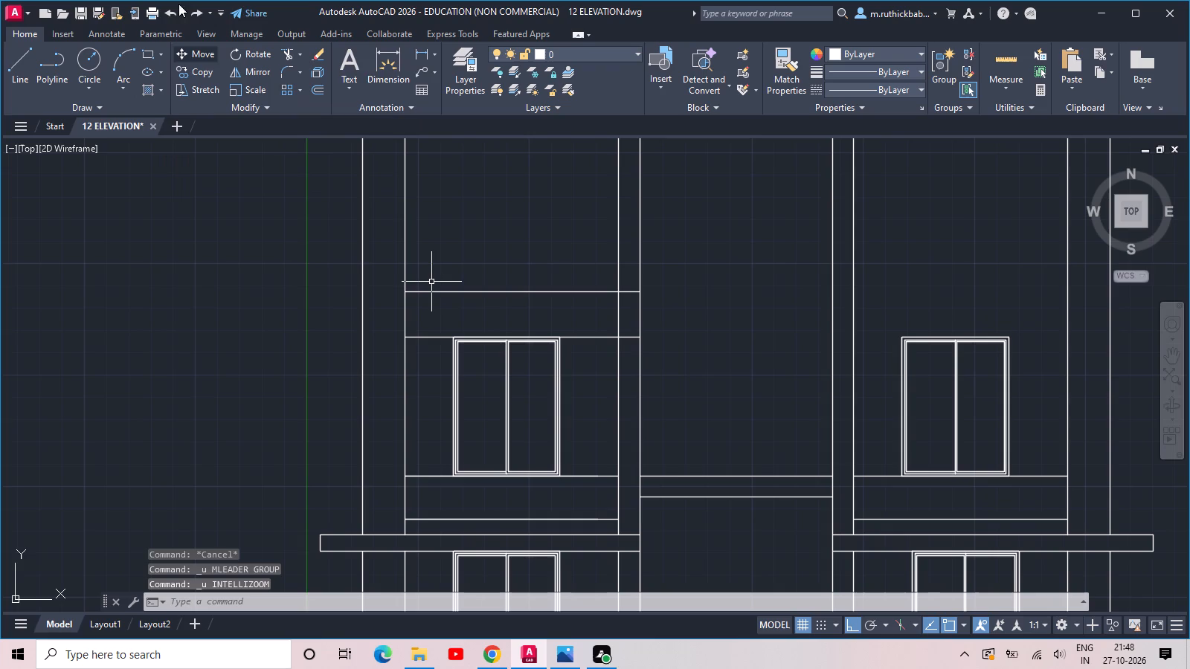
# Check with a linear dimension the height from the left bay's lower band line to the copied line above the upper left window.
pyautogui.click(423, 55)
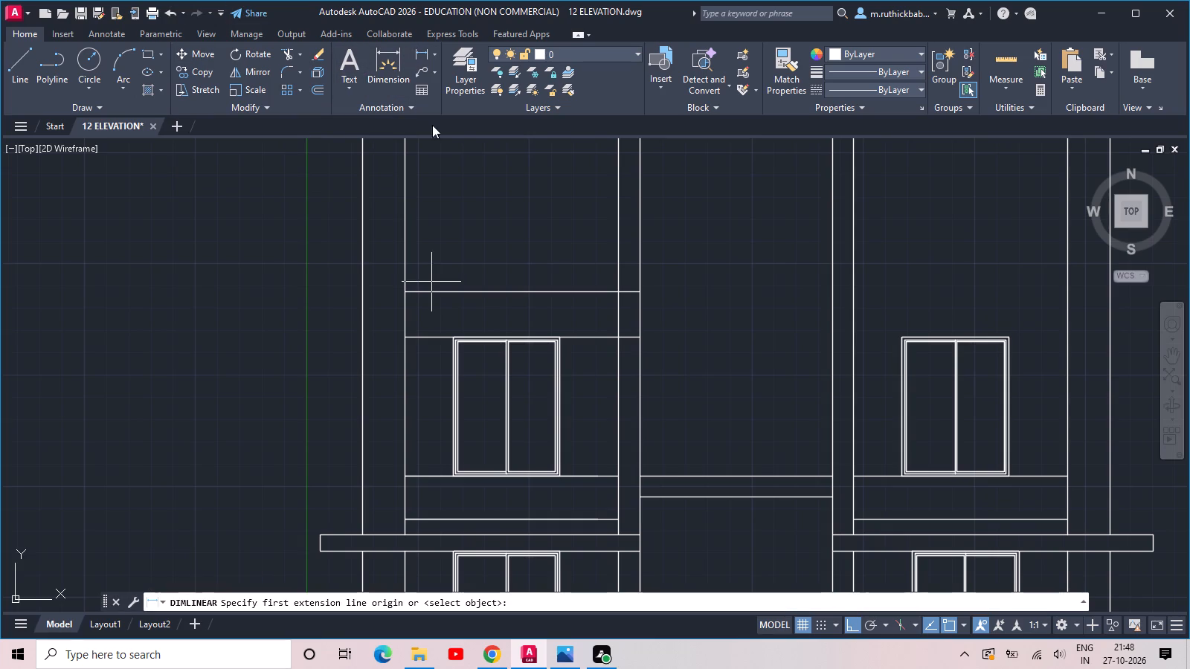
pyautogui.click(404, 293)
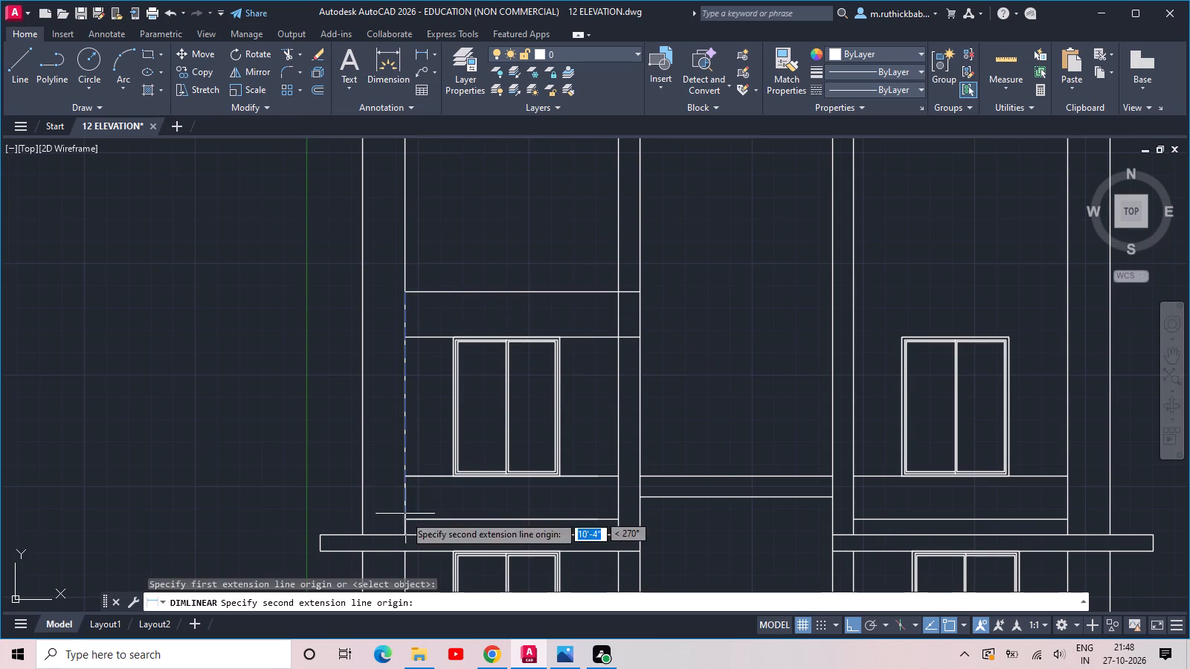
pyautogui.click(402, 525)
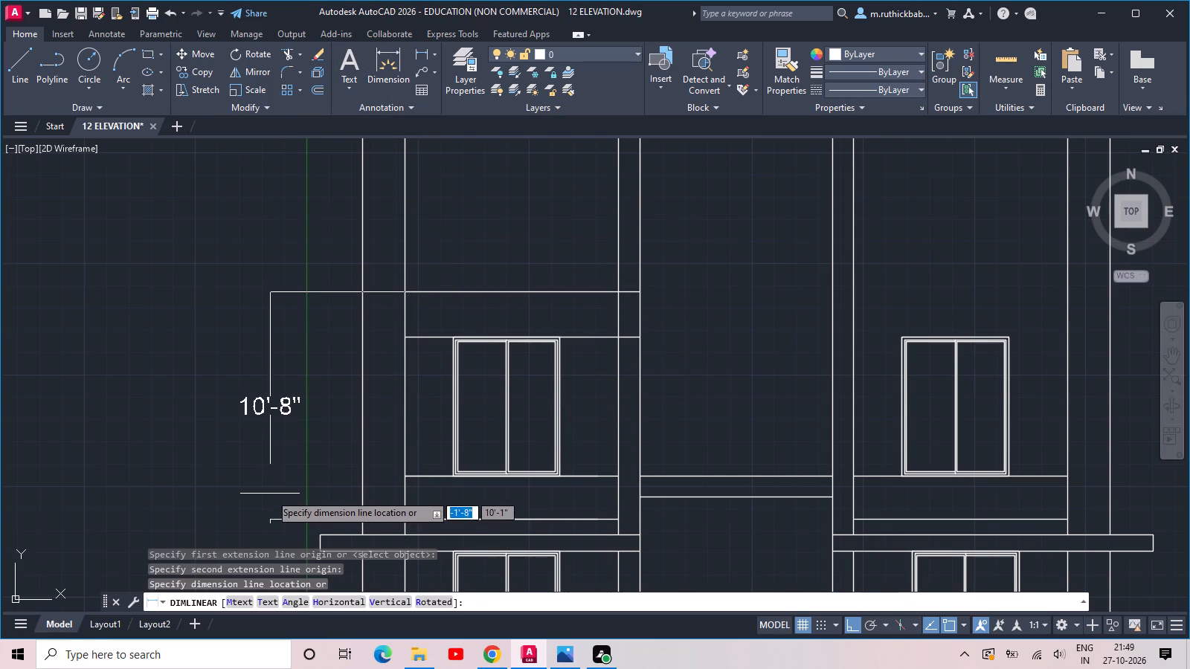
pyautogui.scroll(2, 296, 421)
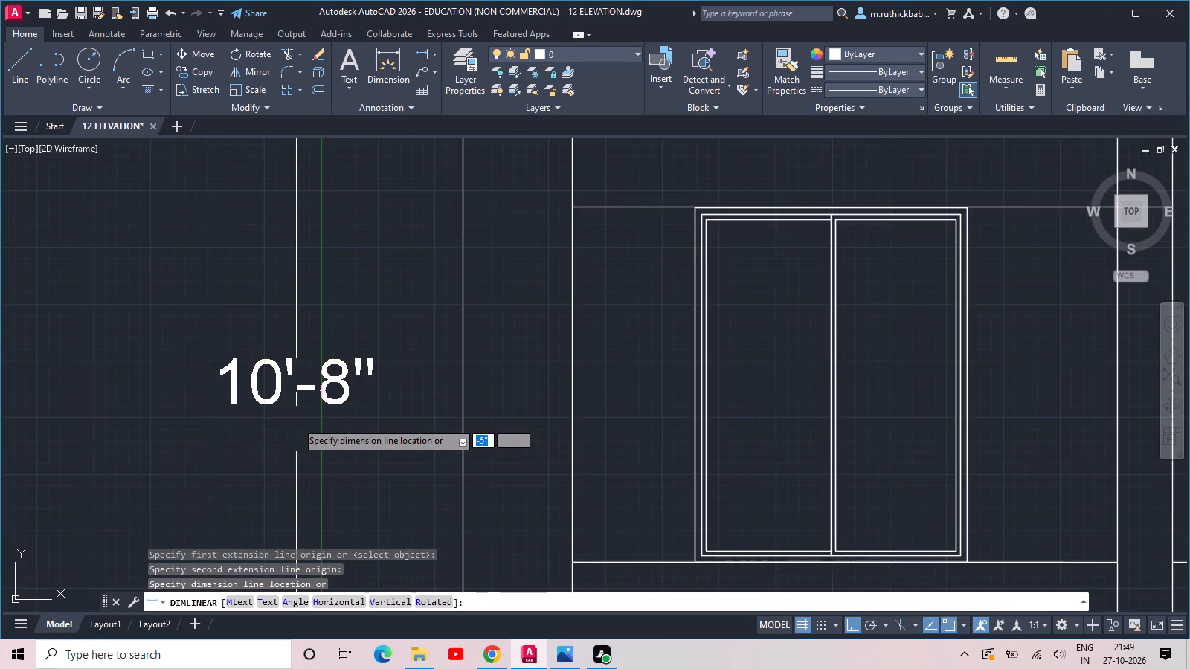
pyautogui.scroll(-3, 296, 421)
pyautogui.press('Escape')
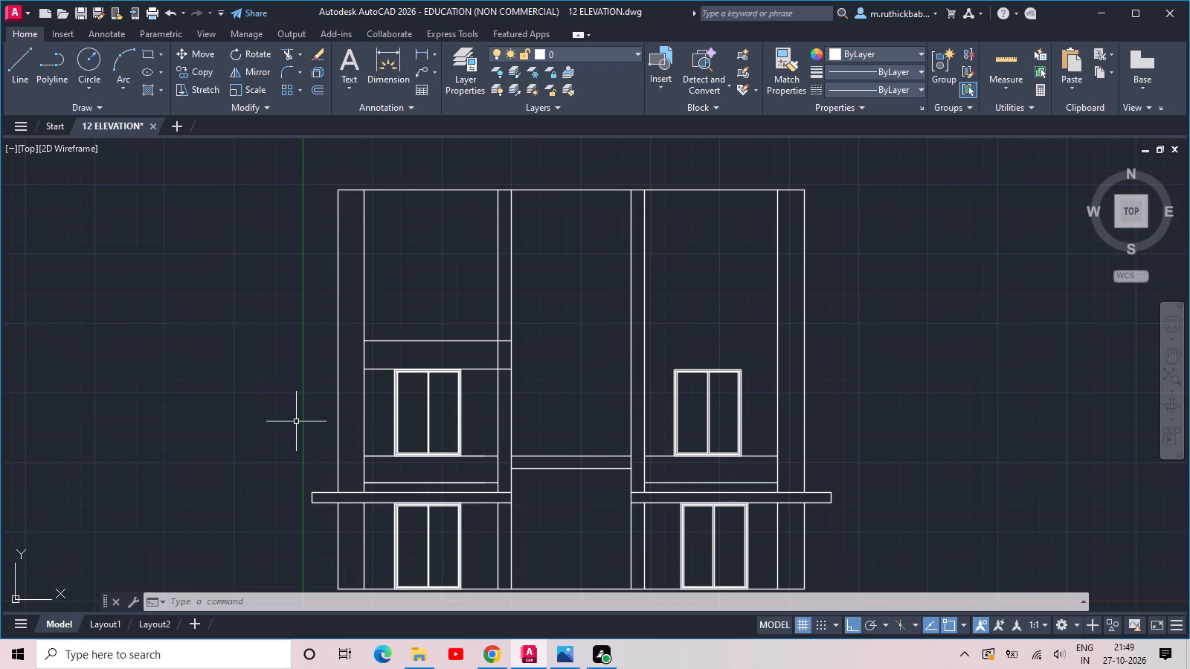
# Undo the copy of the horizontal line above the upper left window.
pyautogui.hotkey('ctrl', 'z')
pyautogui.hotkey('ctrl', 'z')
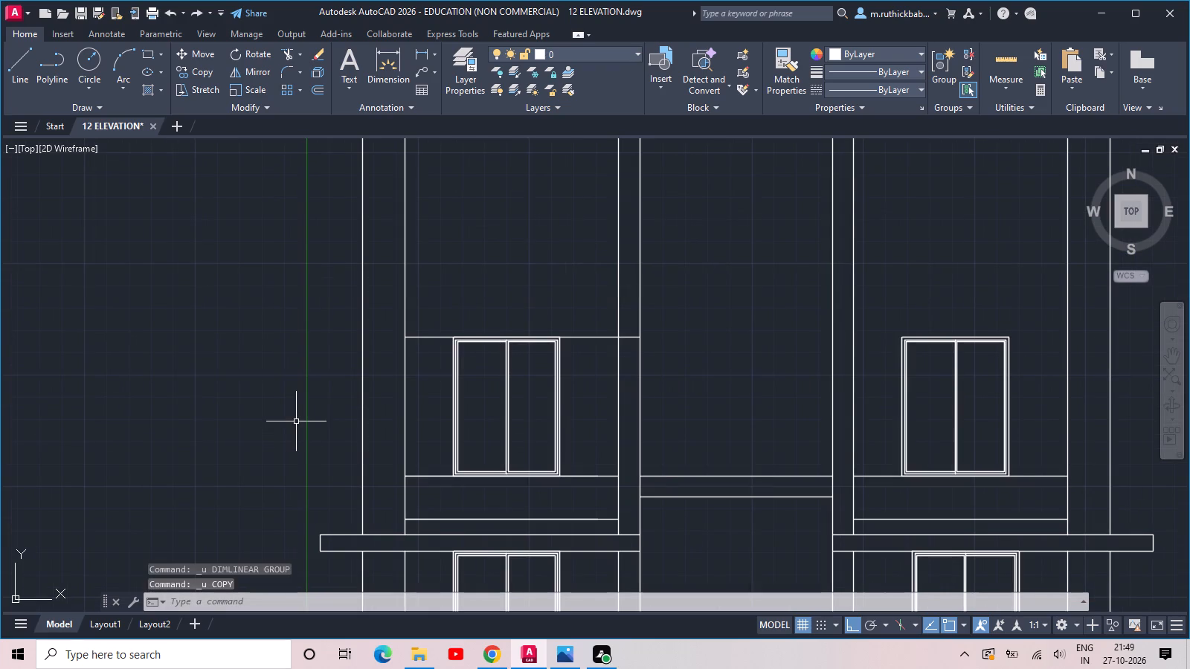
# Offset the horizontal line at the upper left window's top 4' upward.
pyautogui.write("OFF 4'")
pyautogui.press('Return')
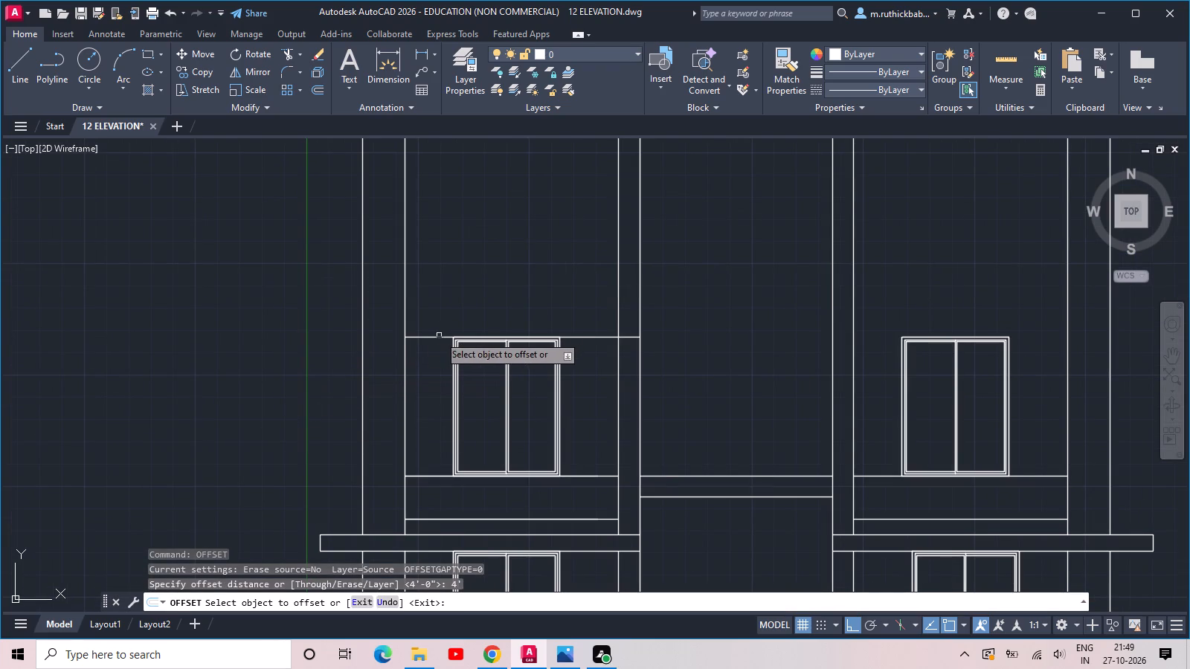
pyautogui.click(437, 336)
pyautogui.click(432, 297)
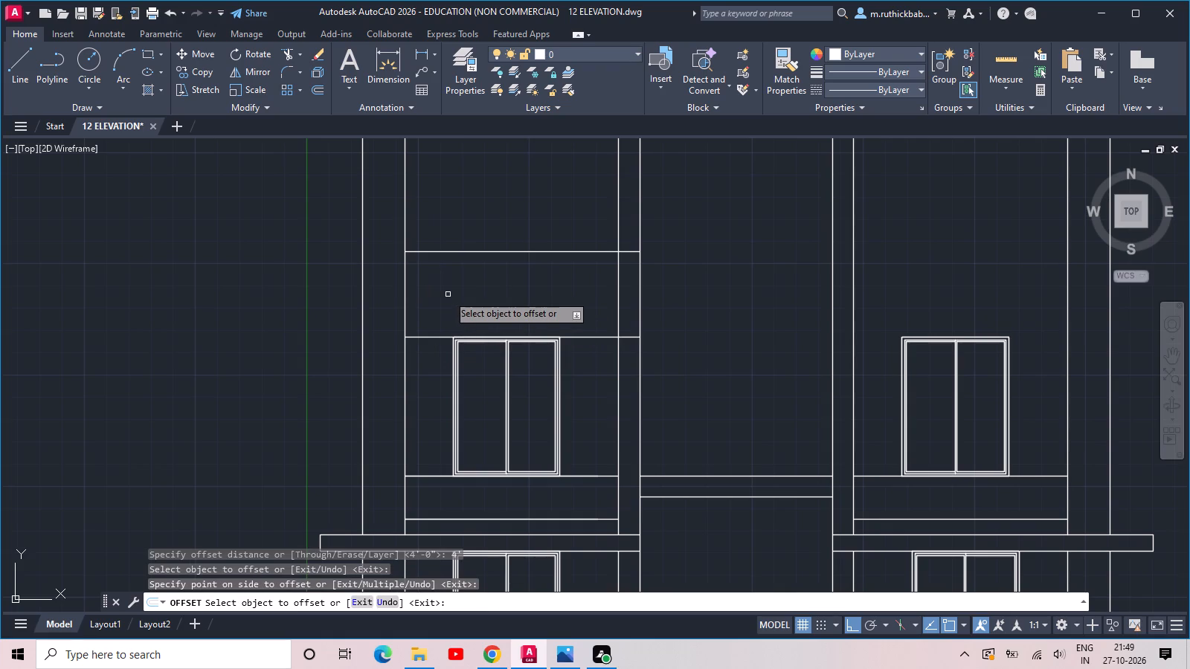
pyautogui.moveTo(461, 288); pyautogui.dragTo(469, 301, button='middle')
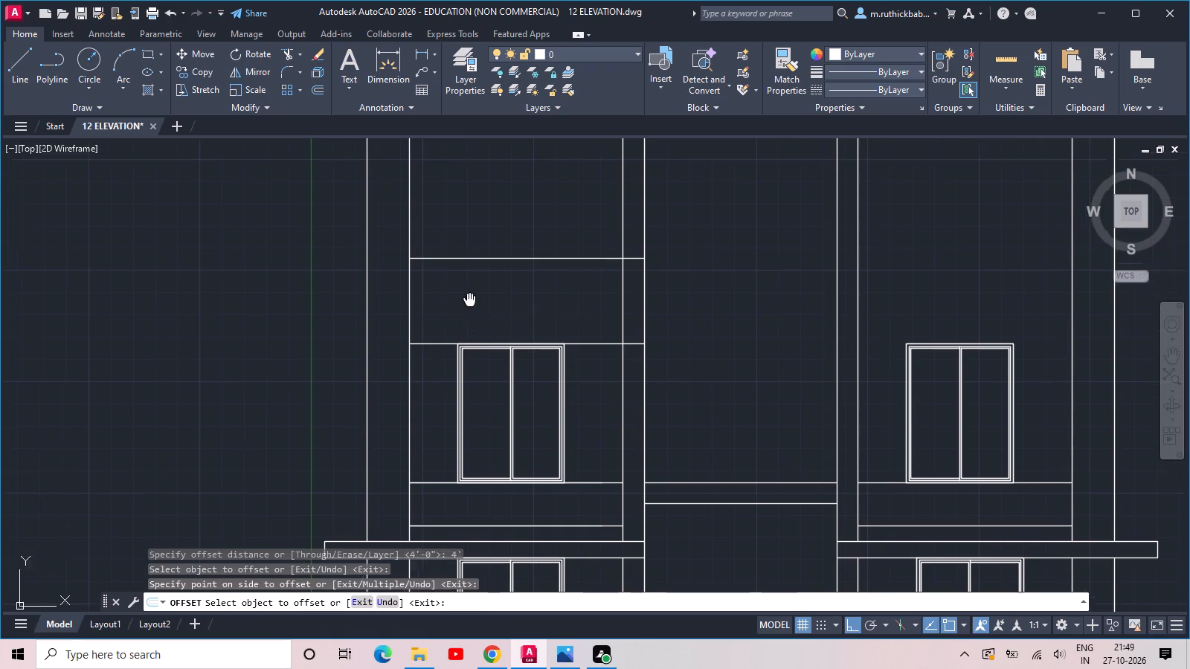
pyautogui.moveTo(469, 301); pyautogui.dragTo(505, 374, button='middle')
pyautogui.press('Escape')
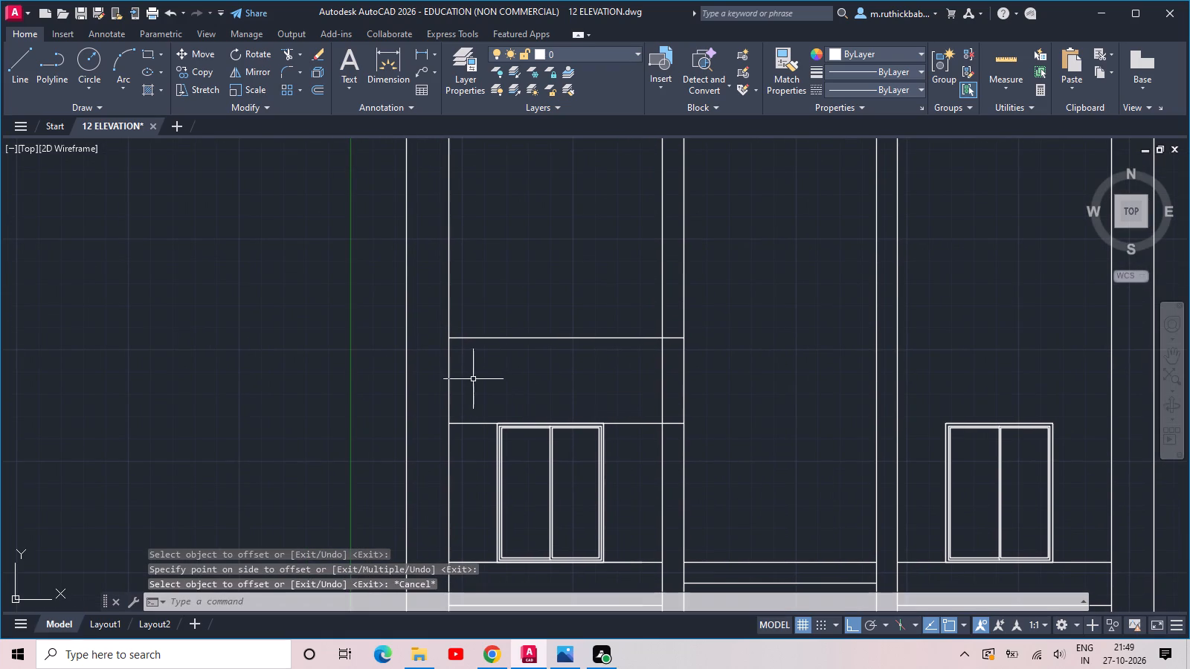
# Extend the left end of the 4' offset line to the elevation's outer left edge.
pyautogui.press('e')
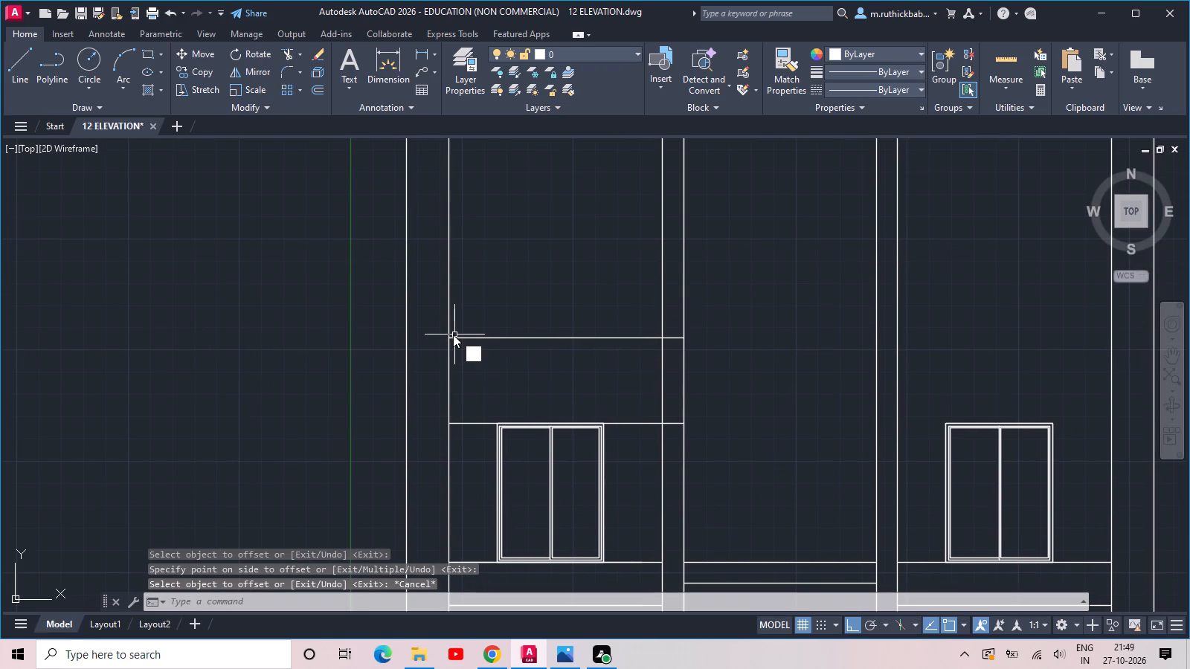
pyautogui.write('X')
pyautogui.press('space')
pyautogui.press('space')
pyautogui.click(460, 338)
pyautogui.press('space')
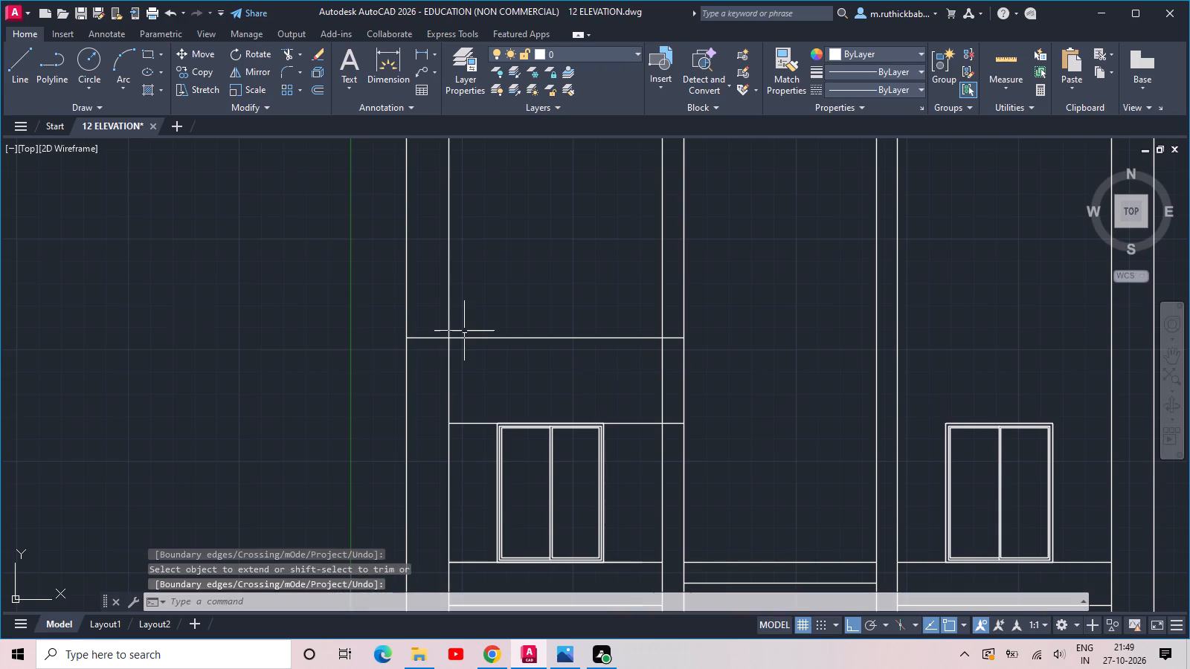
pyautogui.press('Escape')
# Trim the outer left edge and the left inner vertical line above the 4' offset line.
pyautogui.scroll(-2, 463, 331)
pyautogui.write('TR')
pyautogui.press('space')
pyautogui.press('space')
pyautogui.click(466, 316)
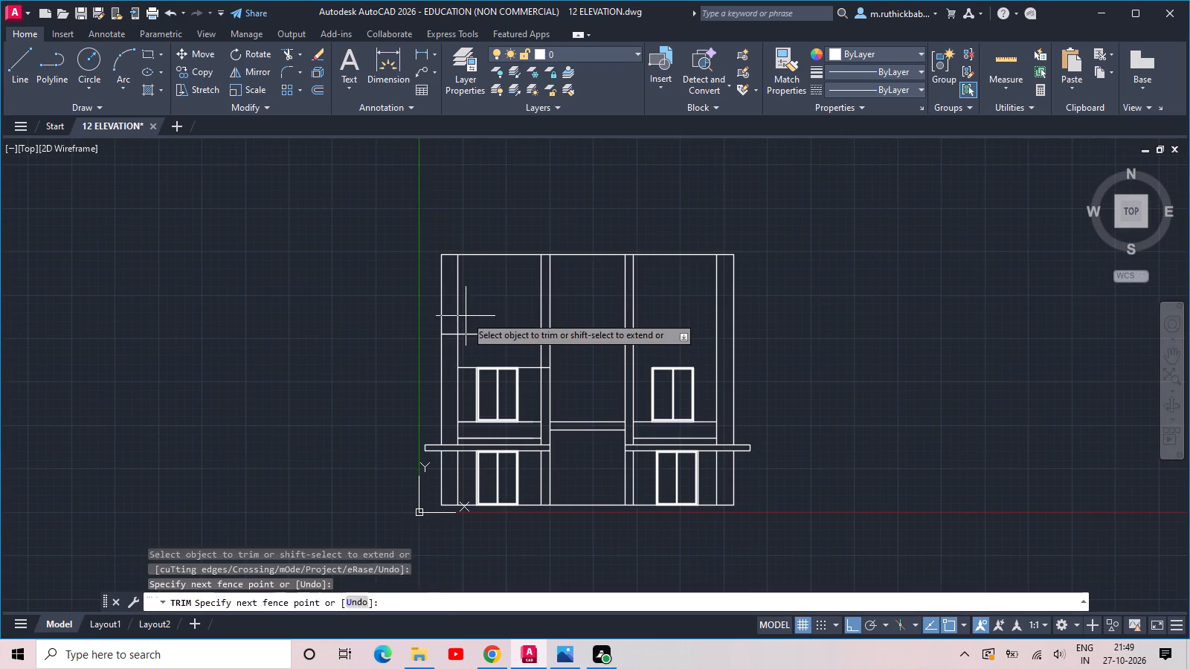
pyautogui.click(403, 311)
pyautogui.click(529, 274)
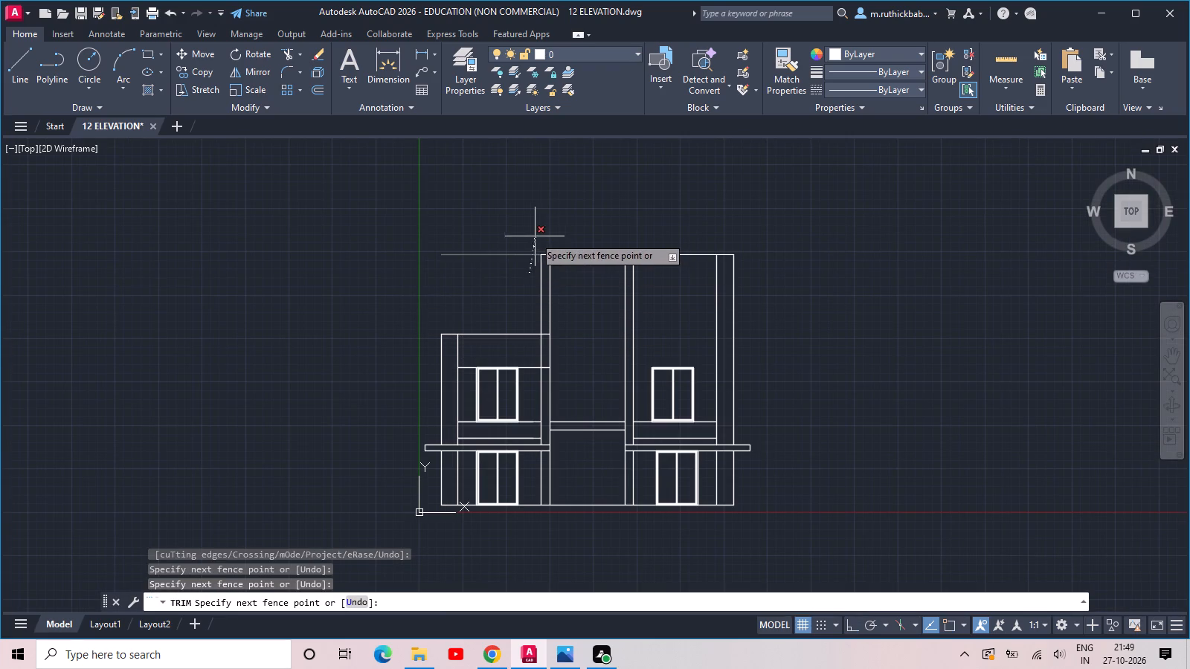
pyautogui.press('Escape')
# Trim the left bay's inner verticals between the window-top and 4' offset lines, and both horizontals across the narrow strip beside the bay.
pyautogui.scroll(3, 463, 355)
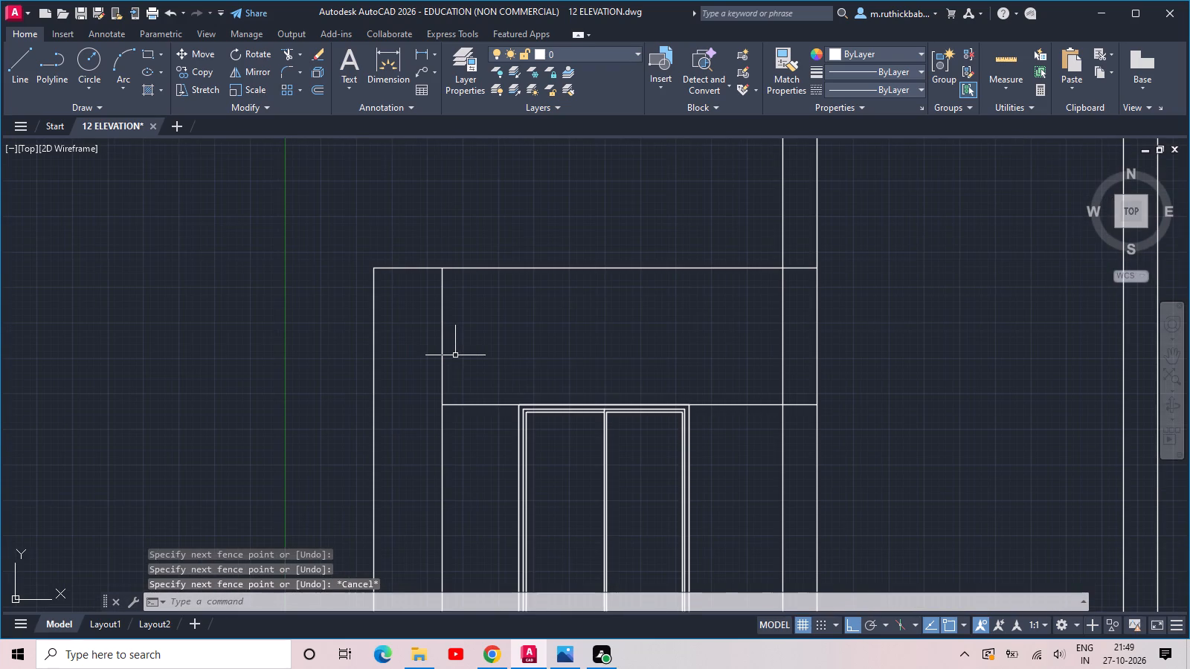
pyautogui.press('space')
pyautogui.click(460, 349)
pyautogui.click(406, 332)
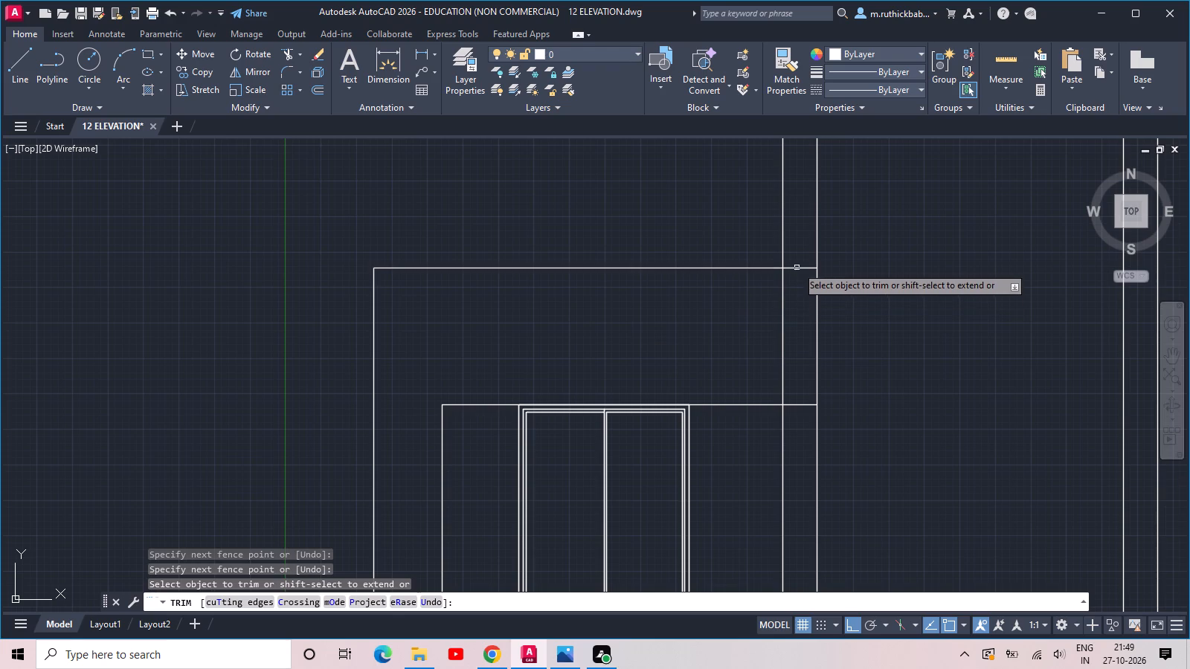
pyautogui.click(798, 261)
pyautogui.click(795, 456)
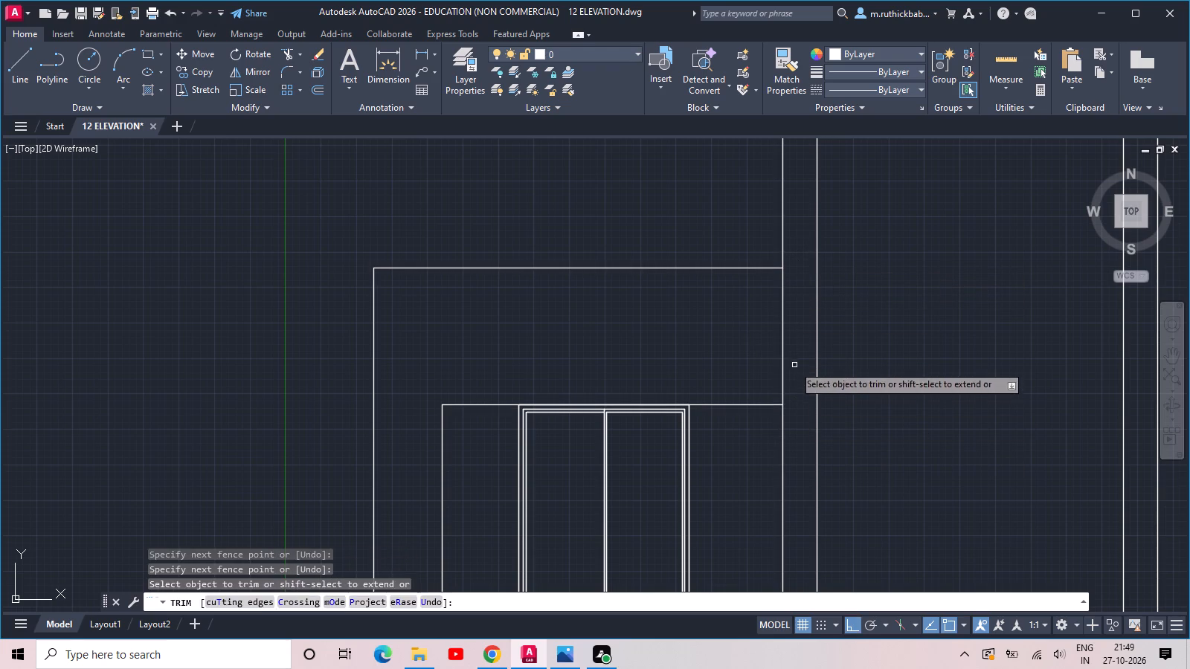
pyautogui.click(794, 363)
pyautogui.click(759, 358)
pyautogui.scroll(-2, 753, 355)
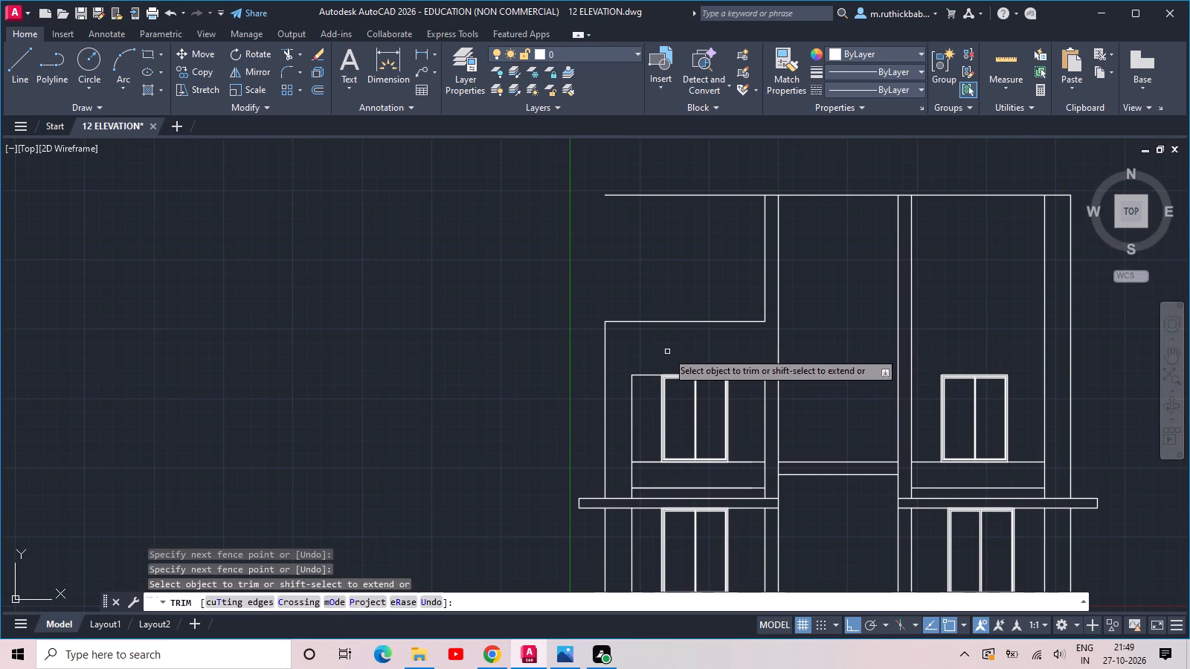
pyautogui.moveTo(645, 342); pyautogui.dragTo(661, 413, button='middle')
pyautogui.scroll(1, 662, 415)
pyautogui.press('Escape')
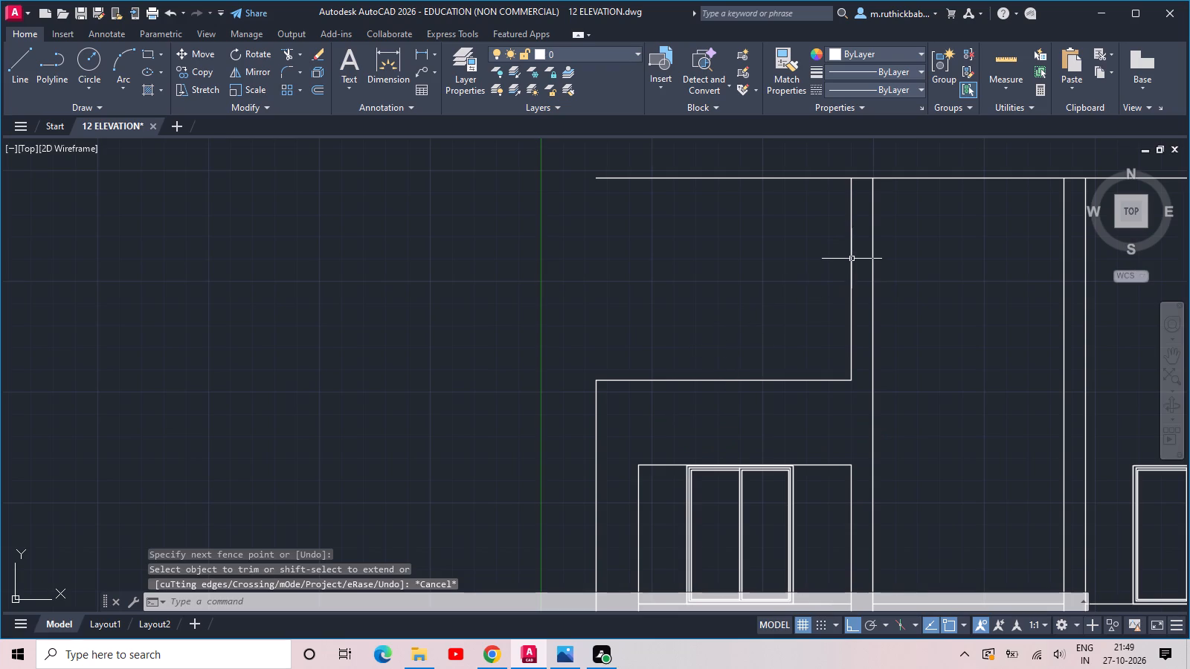
# Copy the vertical line above the left bay's right end as a 20-item array fitted over about 7'-9" to the left.
pyautogui.press('c')
pyautogui.press('o')
pyautogui.press('space')
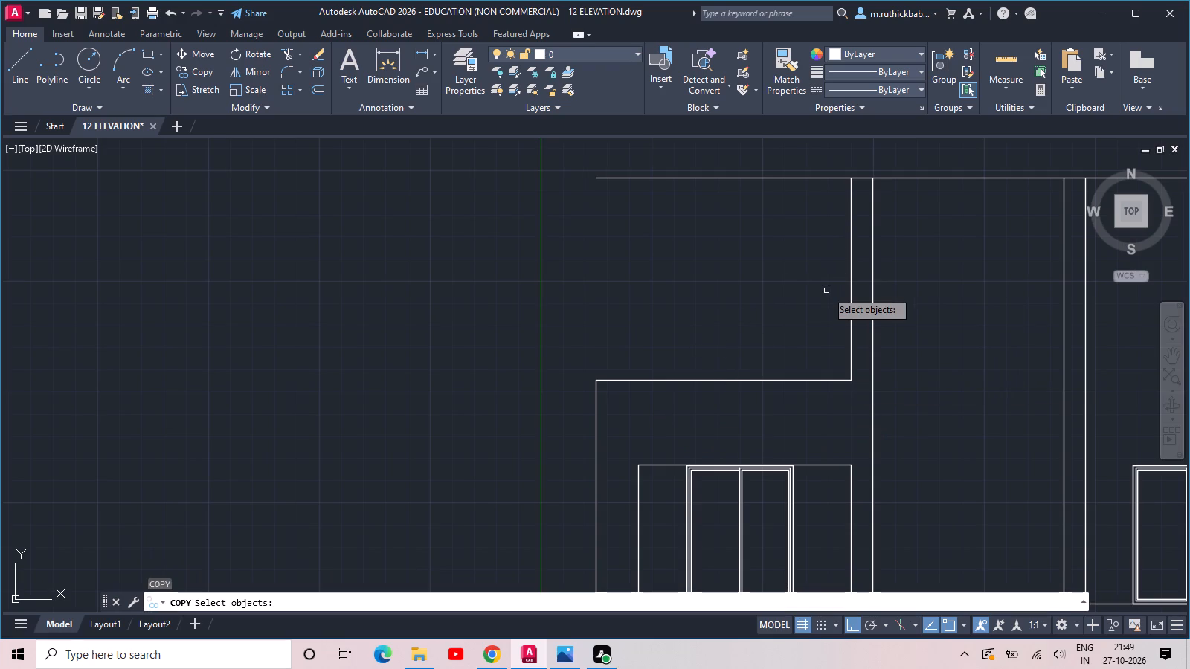
pyautogui.click(851, 270)
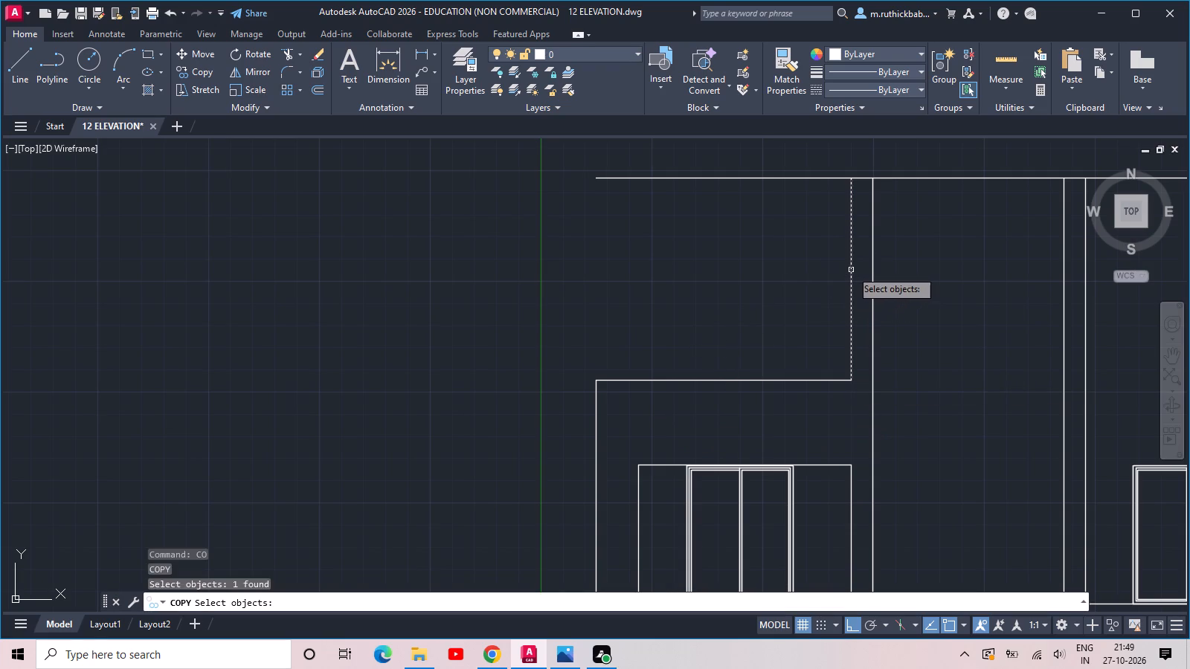
pyautogui.press('space')
pyautogui.click(853, 379)
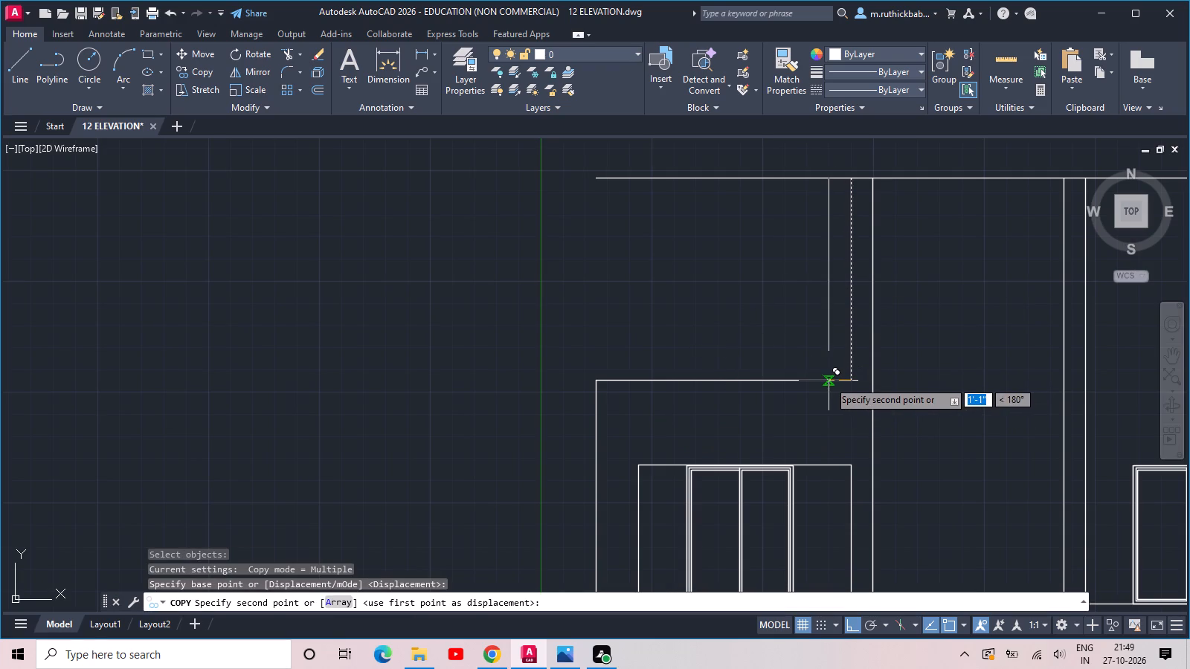
pyautogui.write('ARR')
pyautogui.press('space')
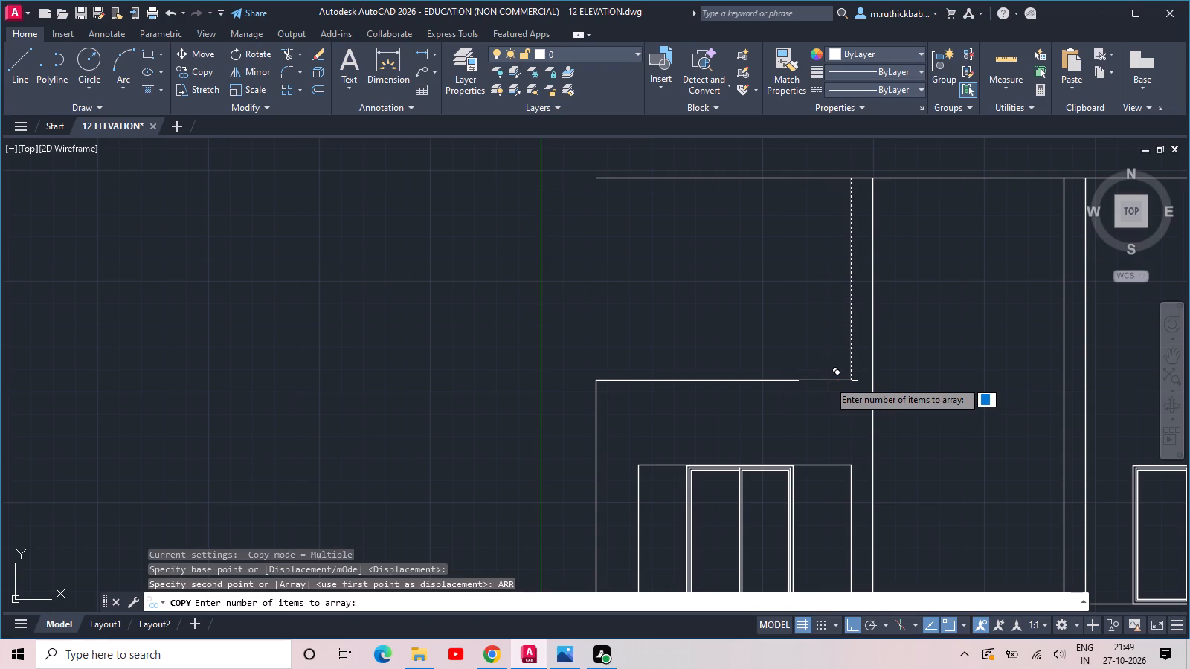
pyautogui.write('20')
pyautogui.press('Return')
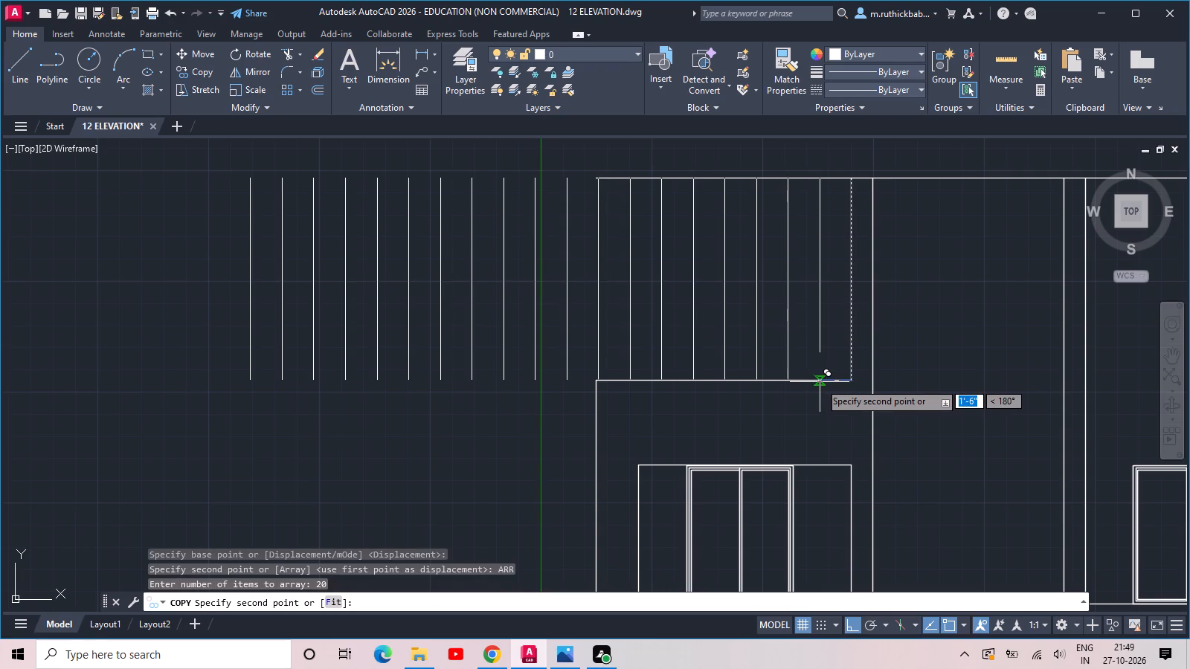
pyautogui.write('F')
pyautogui.press('space')
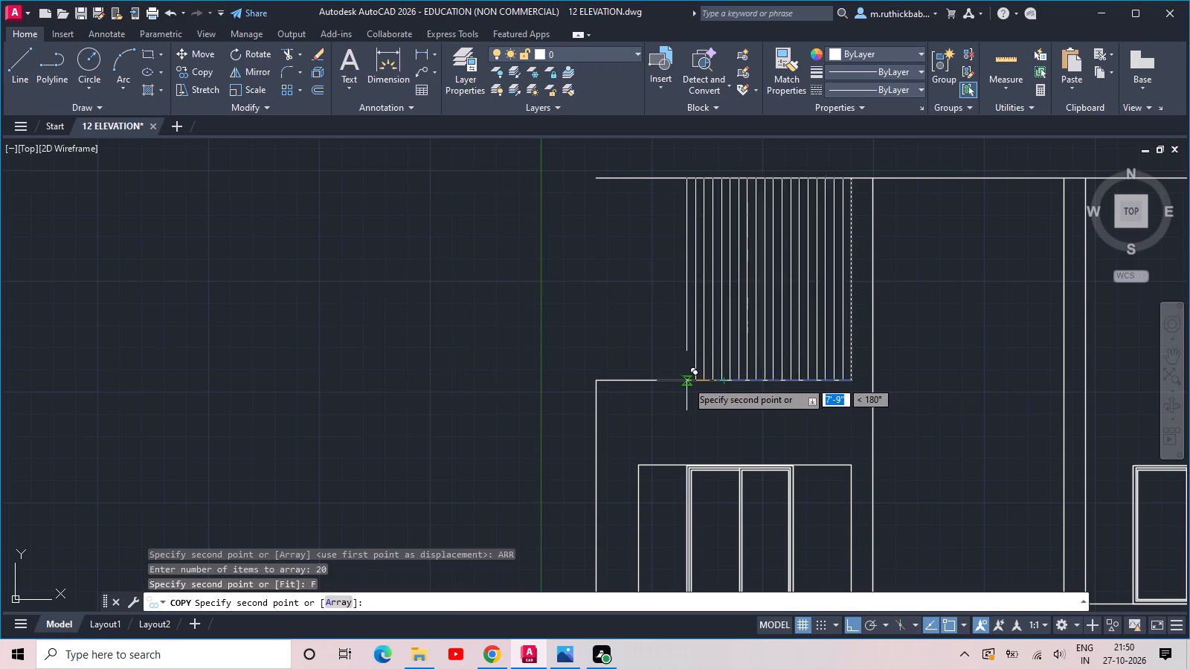
pyautogui.click(686, 380)
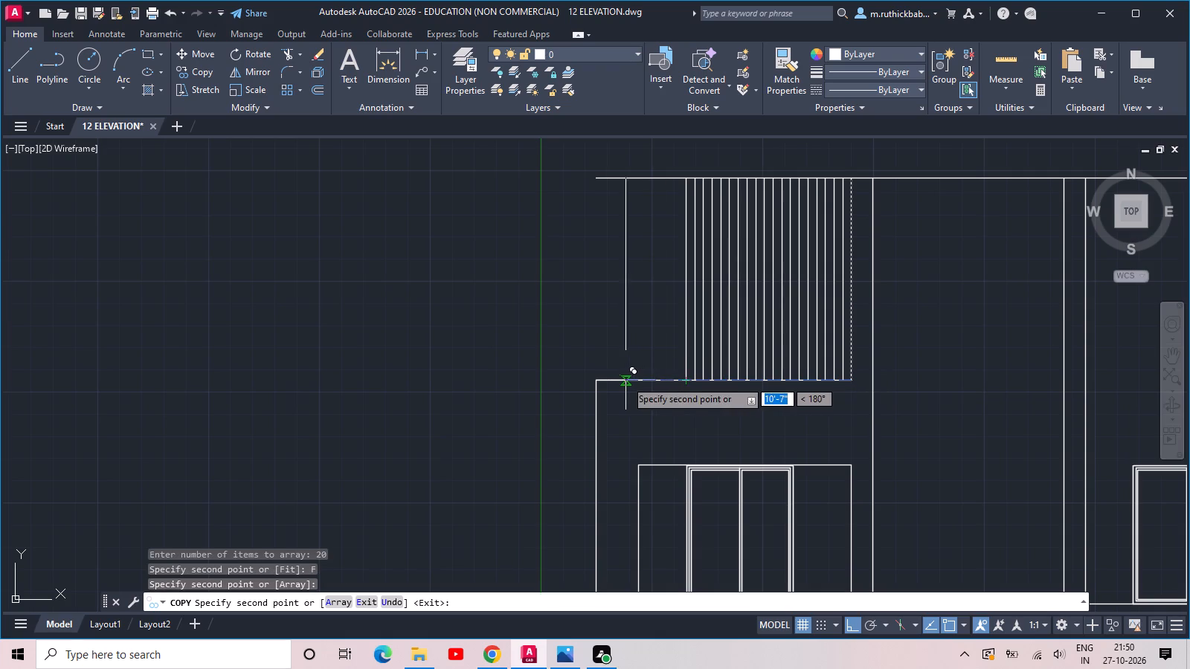
pyautogui.press('Escape')
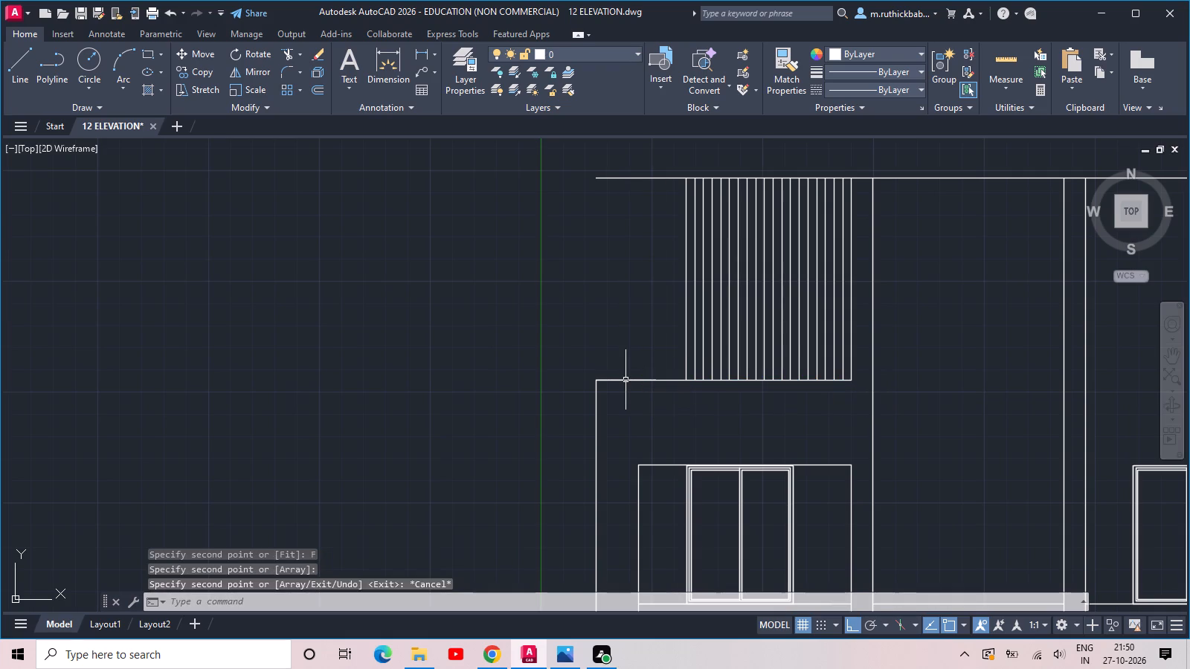
# Draw a rectangle on the left bay's top line, from the leftmost arrayed line to the bay's outer left corner.
pyautogui.scroll(1, 639, 363)
pyautogui.write('REC')
pyautogui.press('space')
pyautogui.click(711, 306)
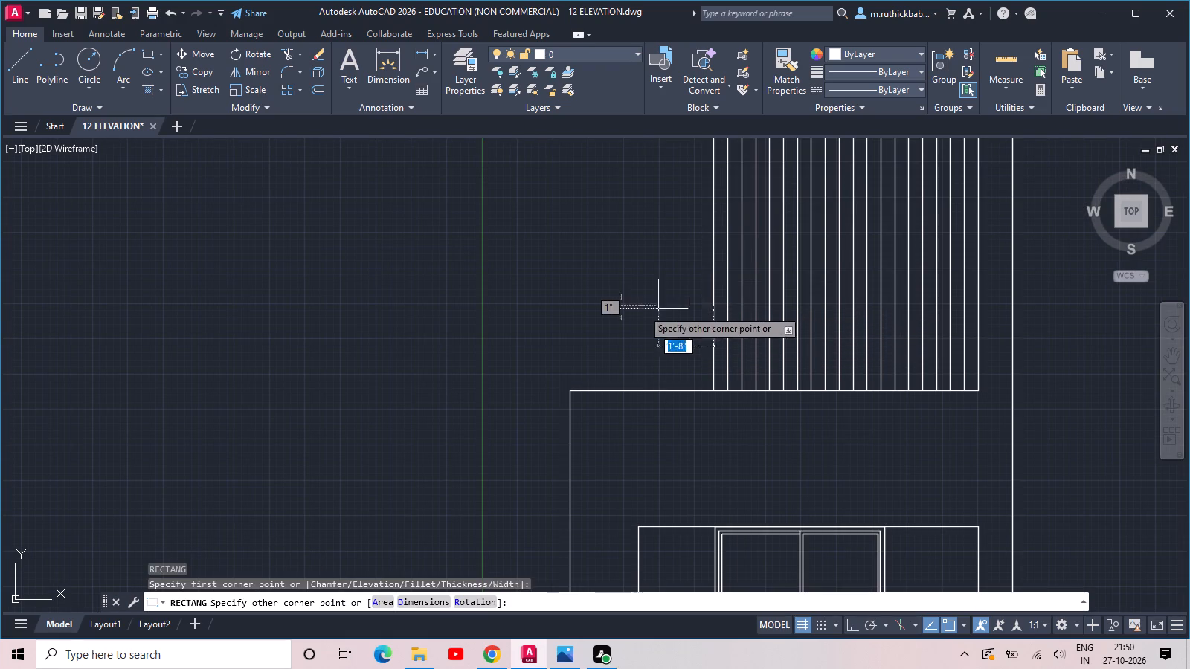
pyautogui.click(572, 390)
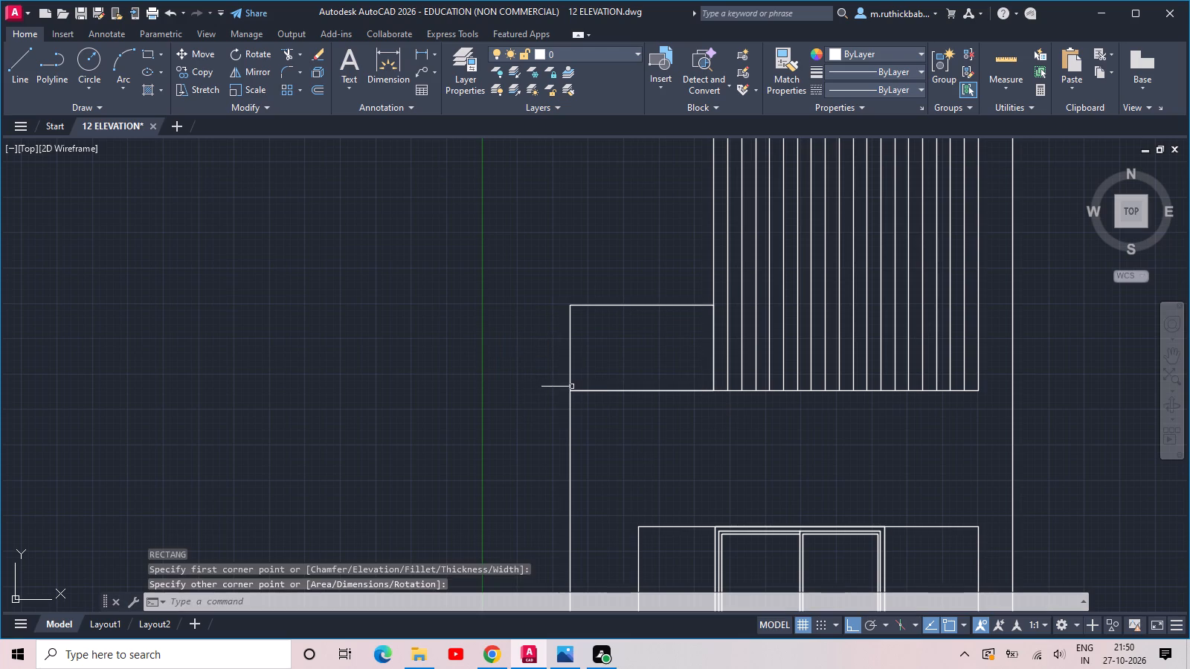
# Offset the rectangle beside the arrayed vertical lines 3" inward.
pyautogui.moveTo(625, 331); pyautogui.dragTo(624, 319)
pyautogui.click(614, 238)
pyautogui.write('OFF')
pyautogui.press('space')
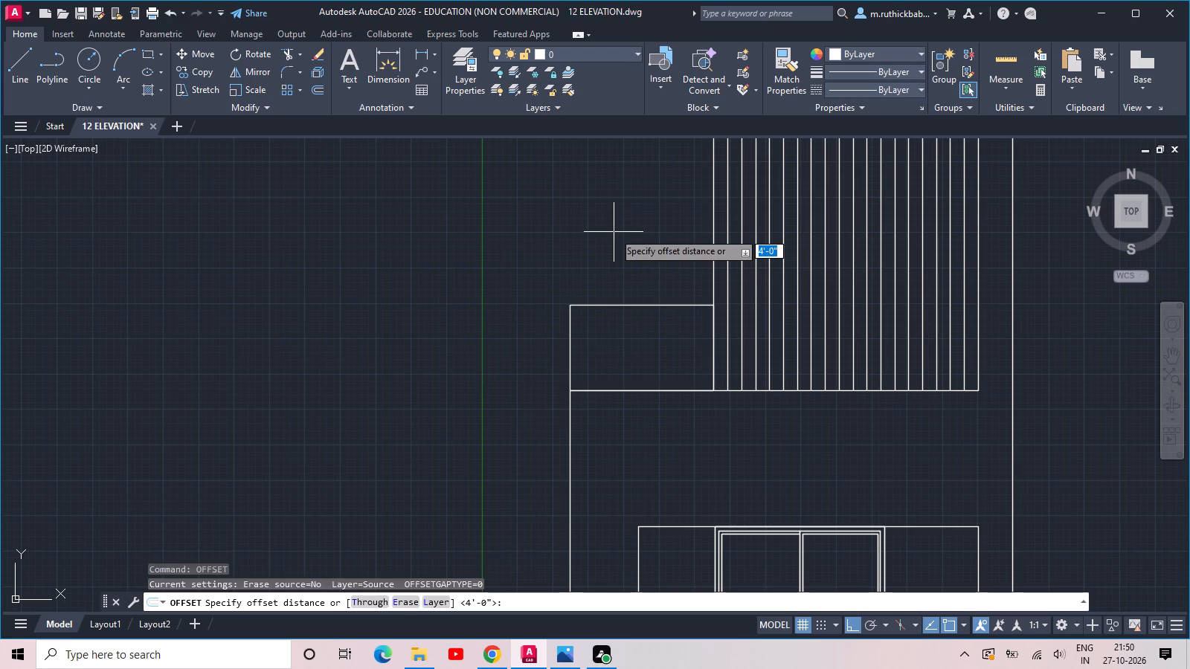
pyautogui.press('2')
pyautogui.press('BackSpace')
pyautogui.write('3')
pyautogui.press('space')
pyautogui.click(617, 352)
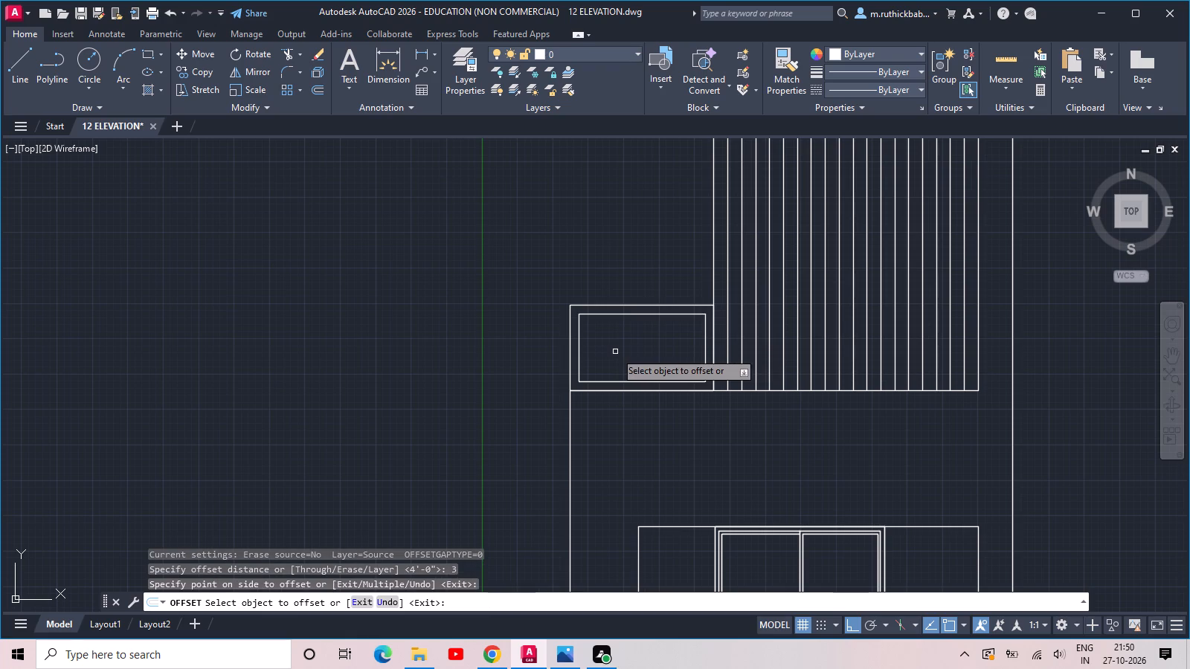
pyautogui.scroll(1, 616, 339)
pyautogui.scroll(-2, 611, 342)
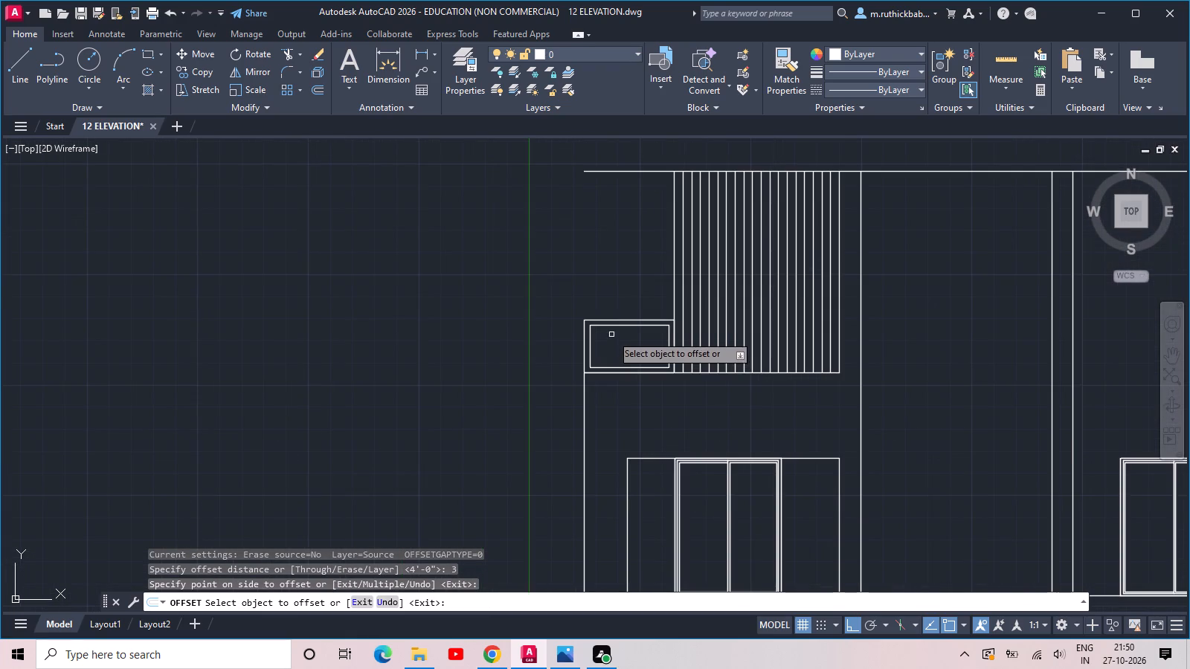
pyautogui.scroll(-1, 611, 343)
pyautogui.moveTo(631, 355); pyautogui.dragTo(576, 328, button='middle')
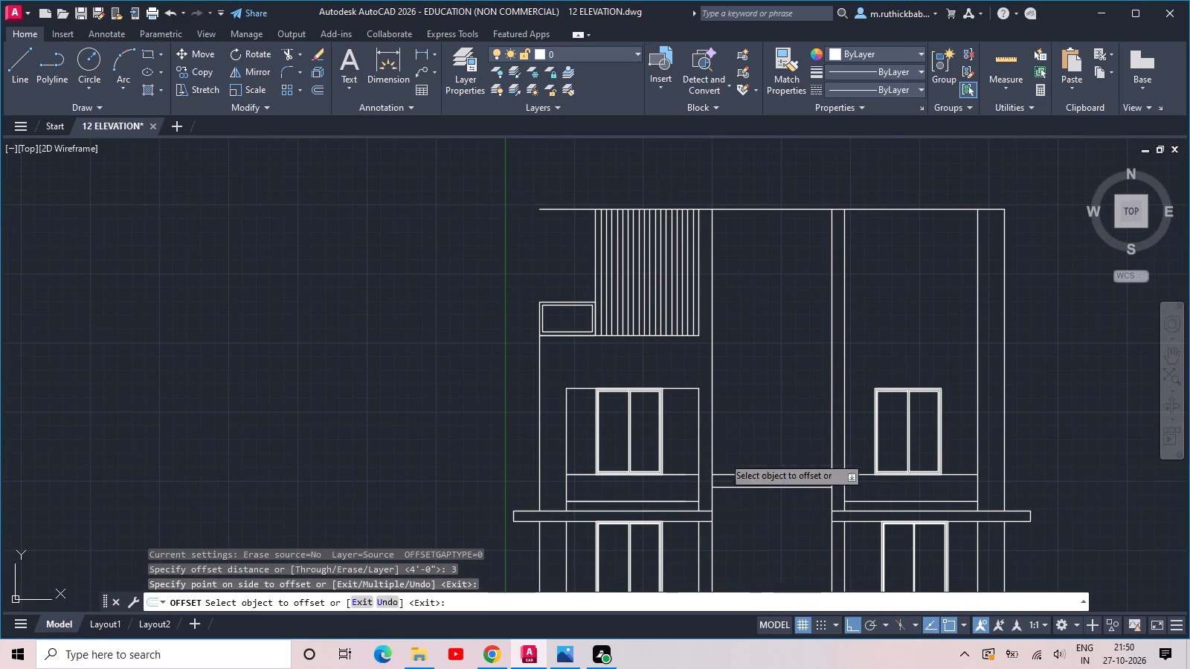
pyautogui.scroll(1, 705, 486)
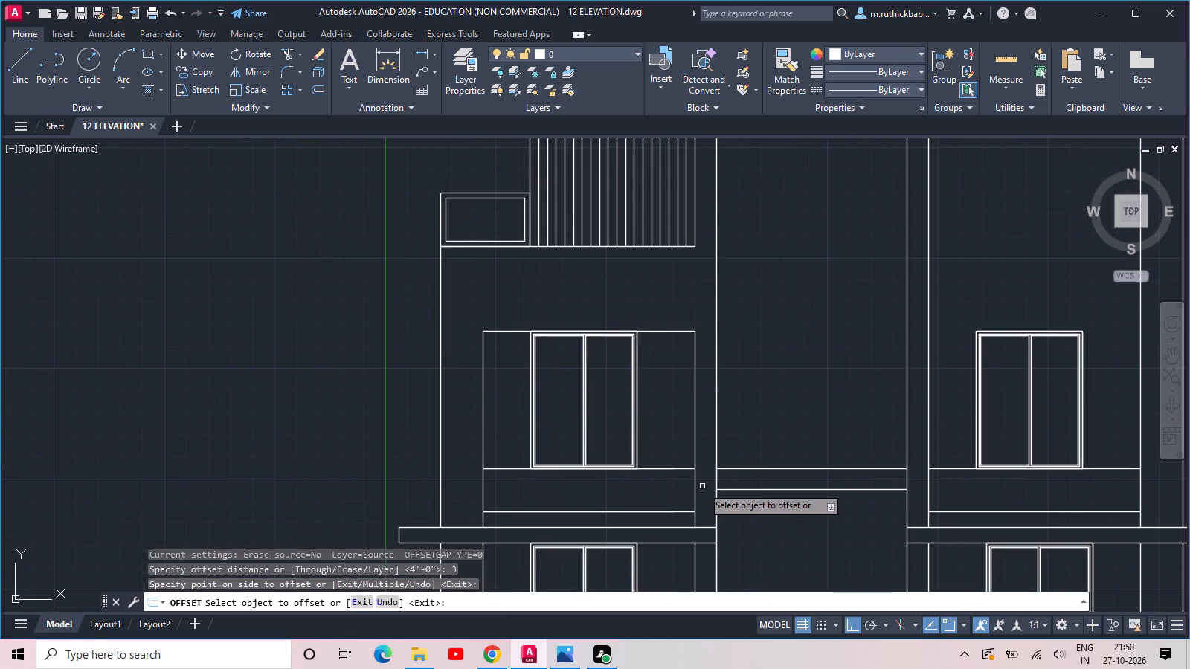
# Trim both inner verticals of the left bay between the upper window's sill line and the horizontal band line just below it.
pyautogui.press('Escape')
pyautogui.press('t')
pyautogui.press('r')
pyautogui.press('space')
pyautogui.press('space')
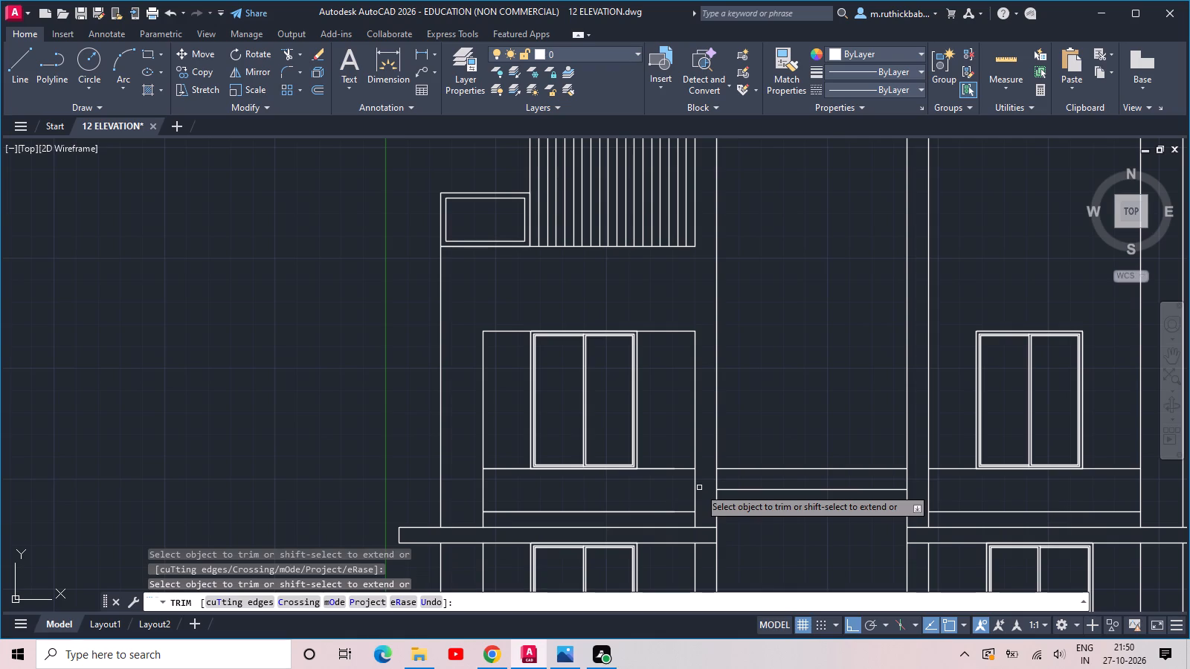
pyautogui.press('space')
pyautogui.press('space')
pyautogui.click(707, 487)
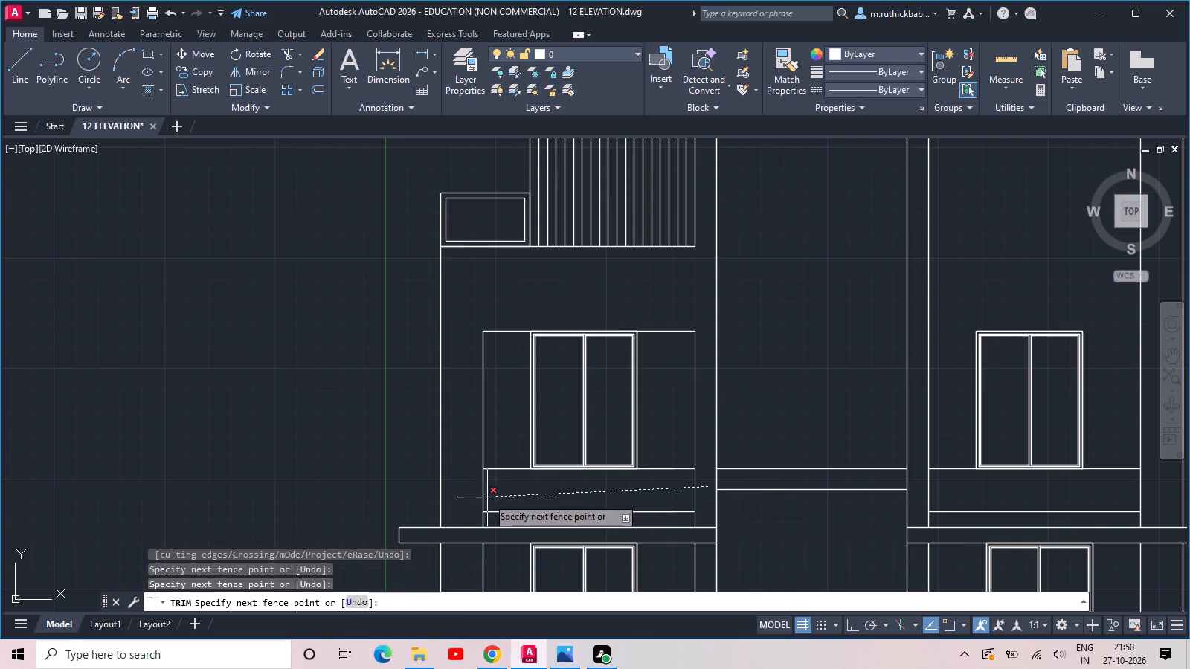
pyautogui.click(462, 497)
pyautogui.press('Escape')
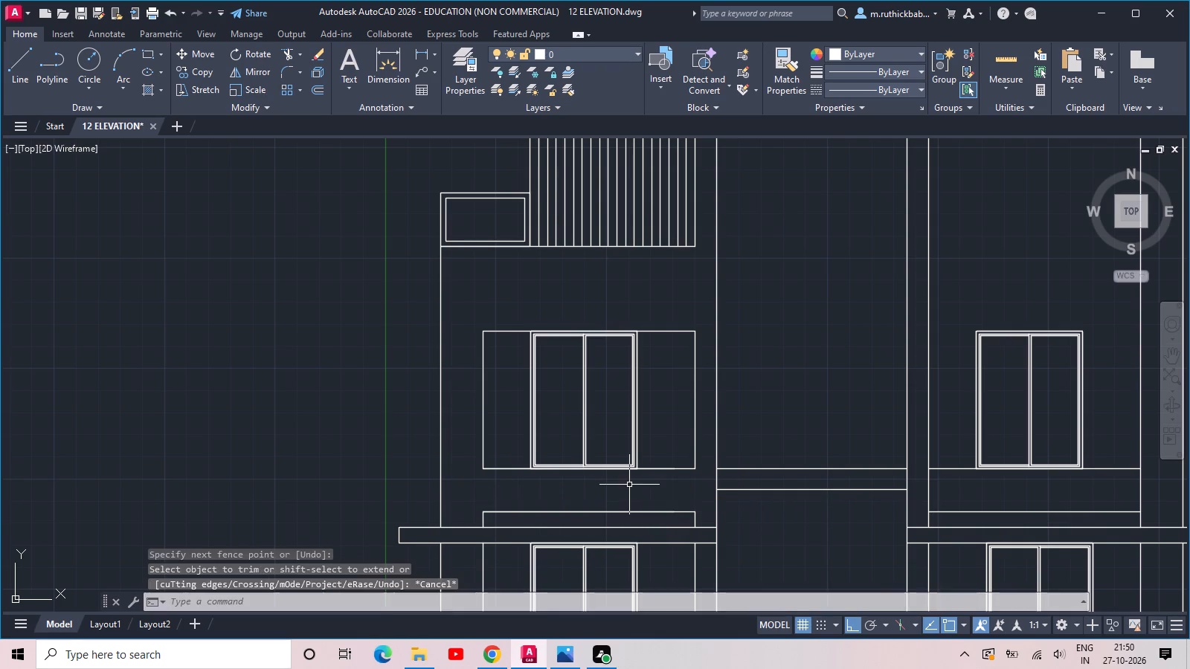
# Trim both inner verticals of the right bay between the upper window's sill line and the band line below it.
pyautogui.scroll(-2, 629, 485)
pyautogui.scroll(2, 817, 498)
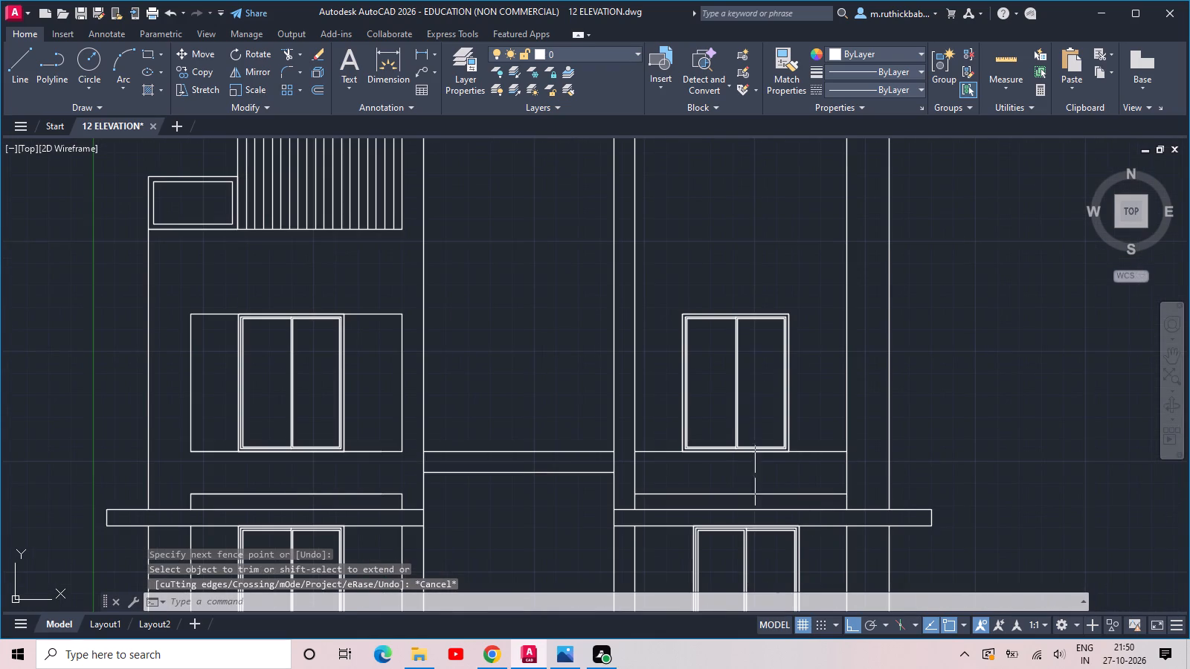
pyautogui.press('space')
pyautogui.click(625, 474)
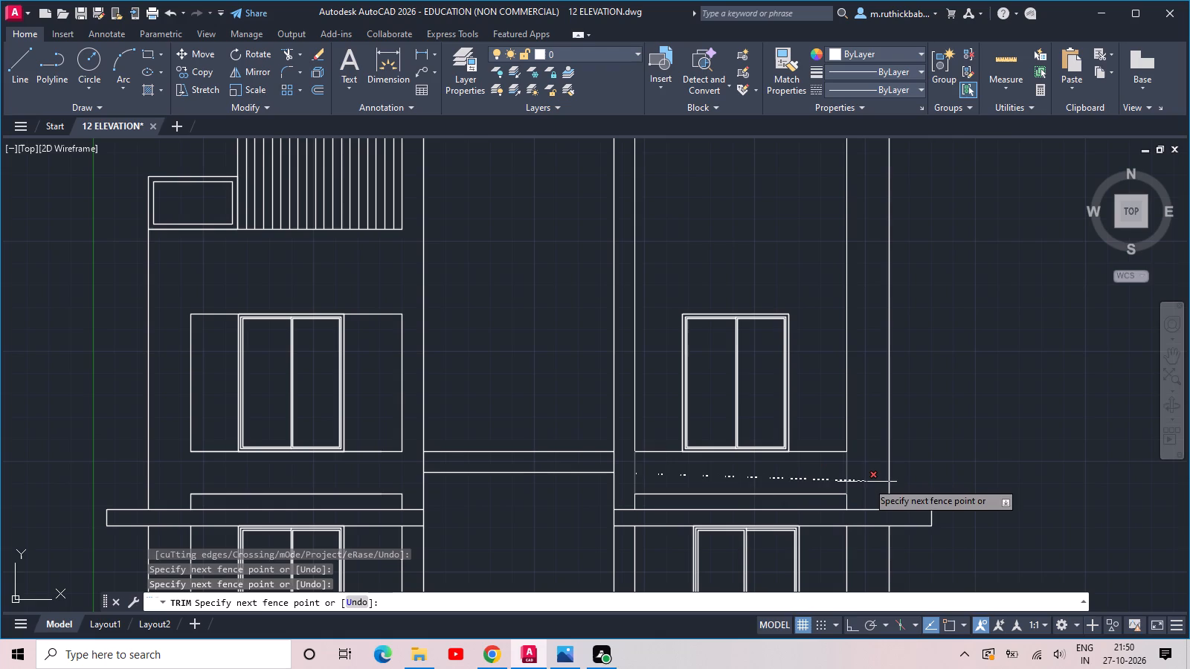
pyautogui.click(857, 477)
pyautogui.press('space')
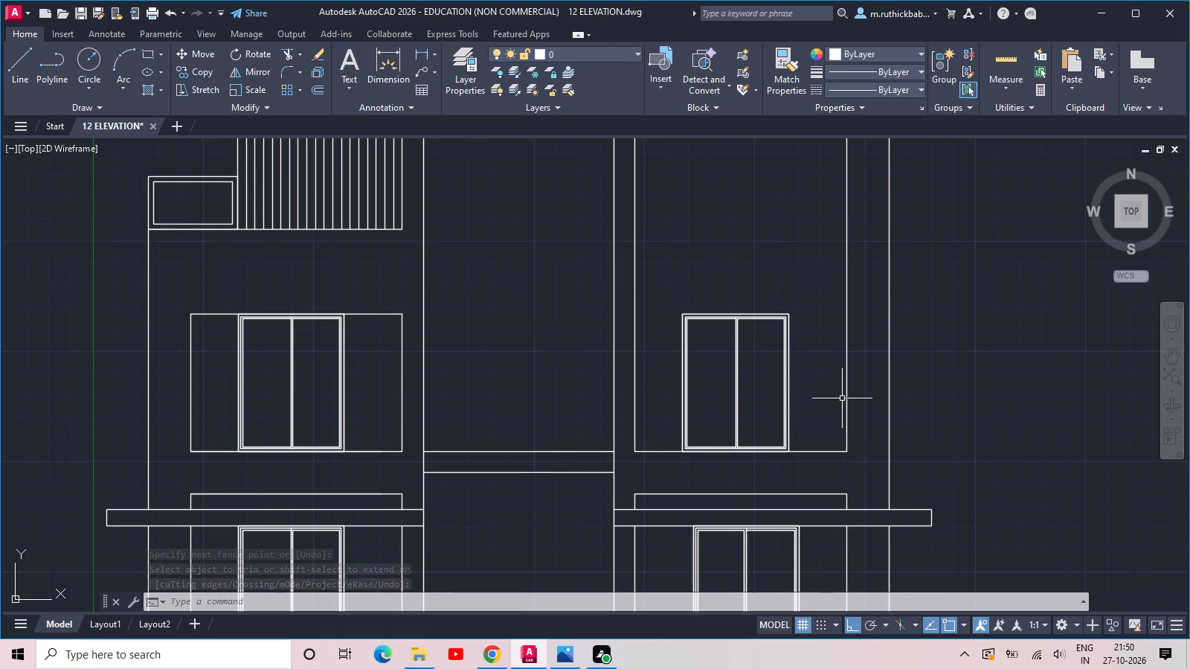
# Offset the band line just above the right bay's projecting slab 10' upward, so it lies above the upper window.
pyautogui.moveTo(843, 398); pyautogui.dragTo(857, 446, button='middle')
pyautogui.scroll(1, 857, 446)
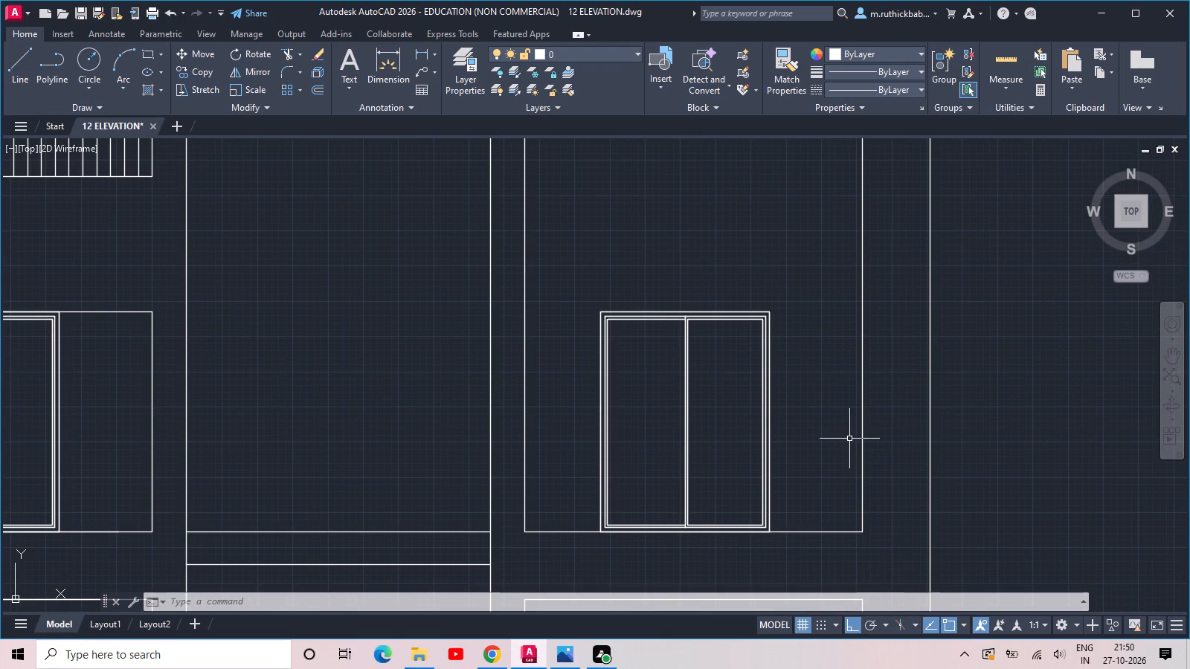
pyautogui.scroll(-1, 846, 436)
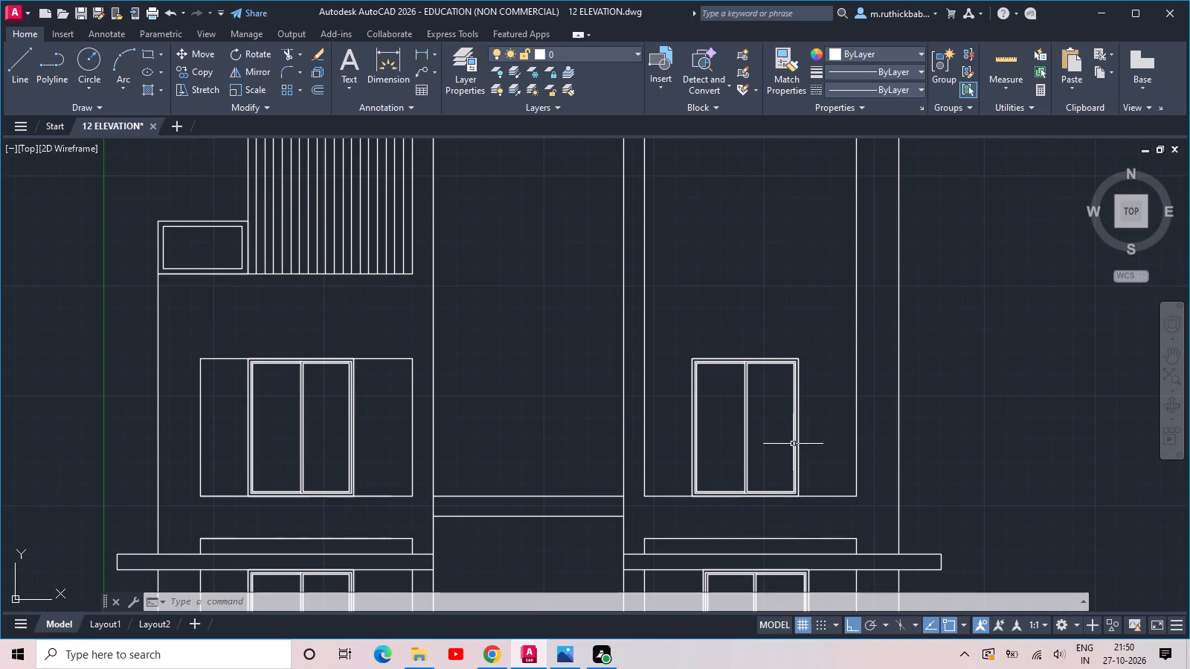
pyautogui.write('OFF')
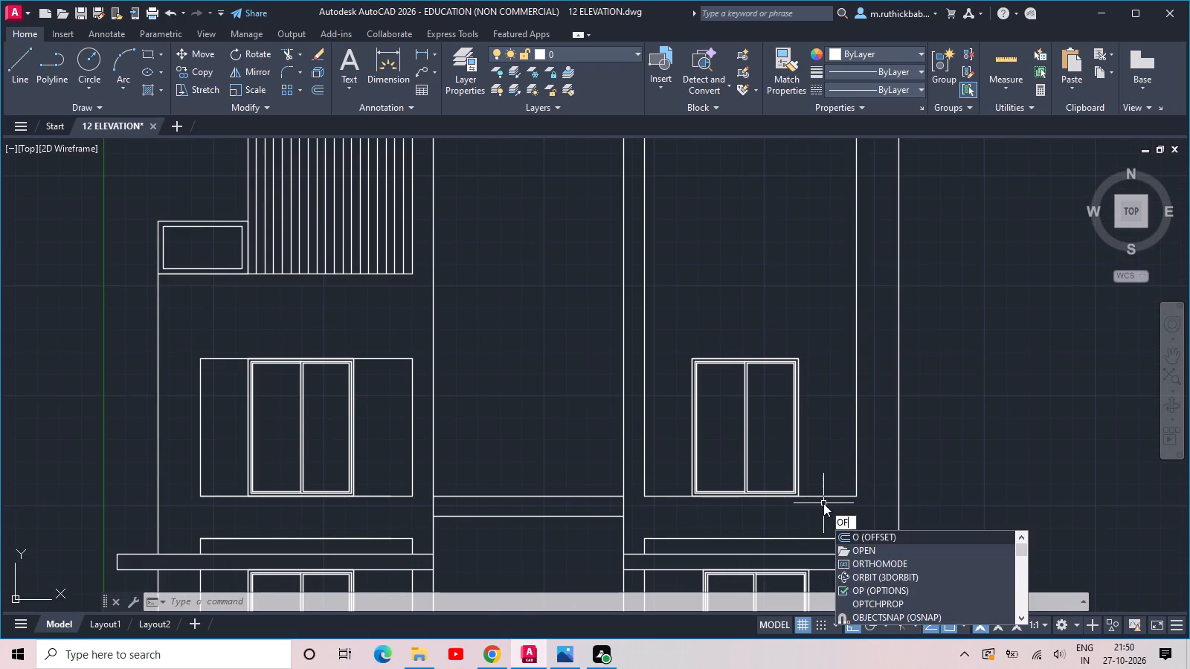
pyautogui.press('space')
pyautogui.write("10'")
pyautogui.press('Return')
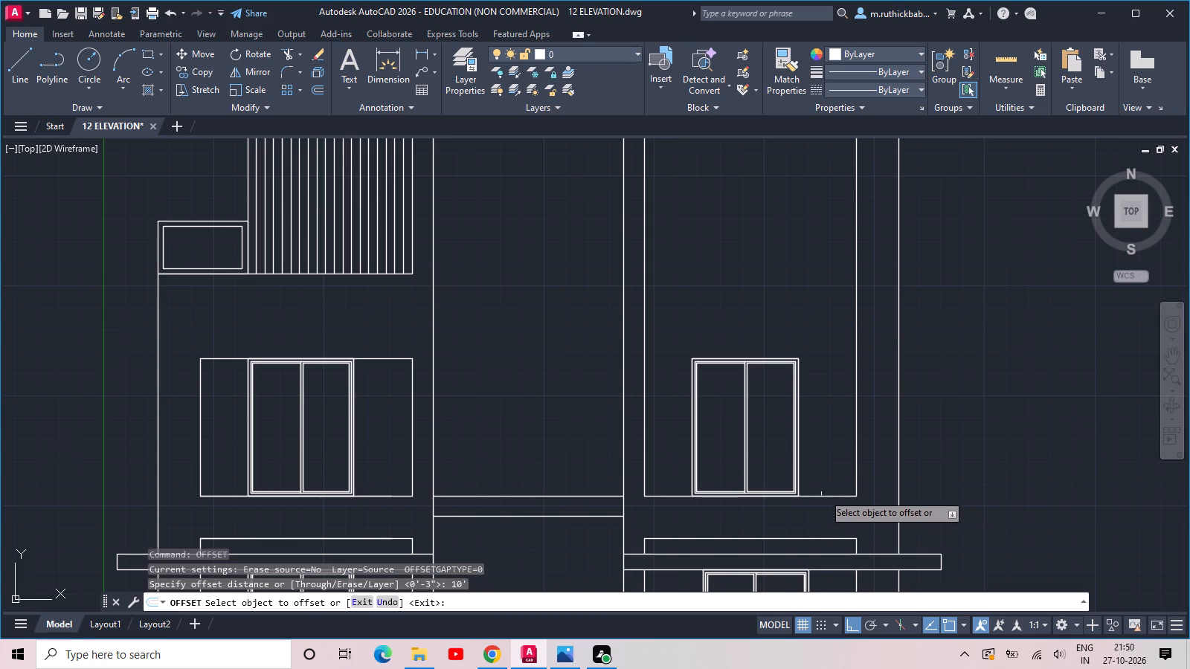
pyautogui.click(823, 497)
pyautogui.click(811, 445)
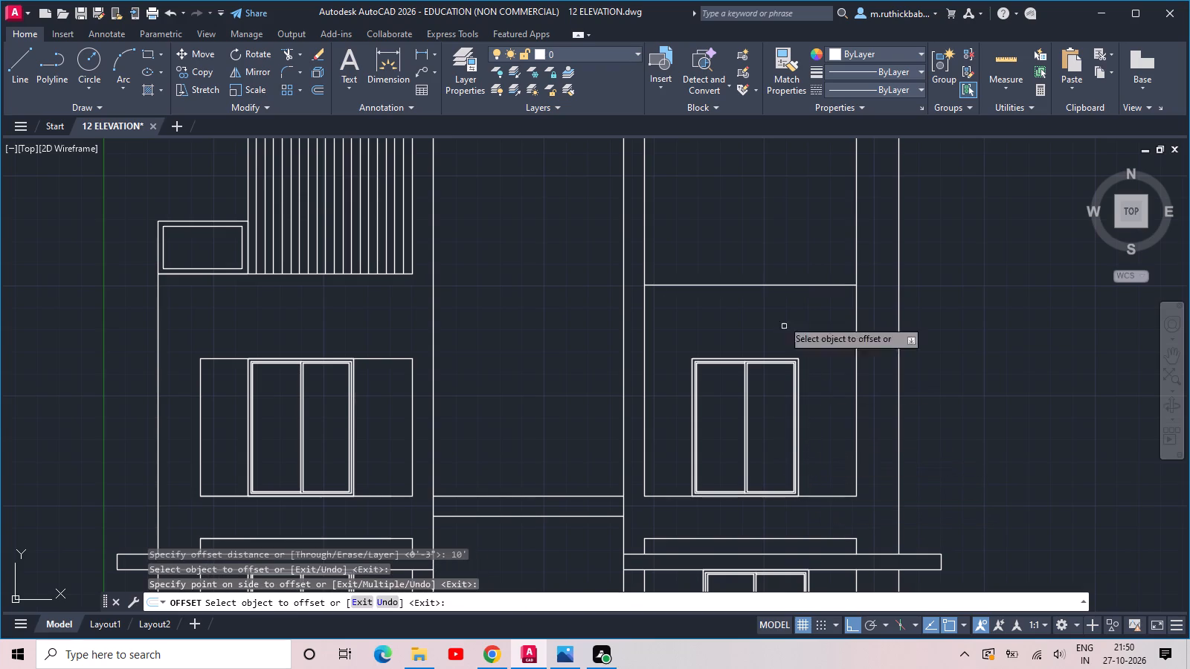
pyautogui.click(768, 284)
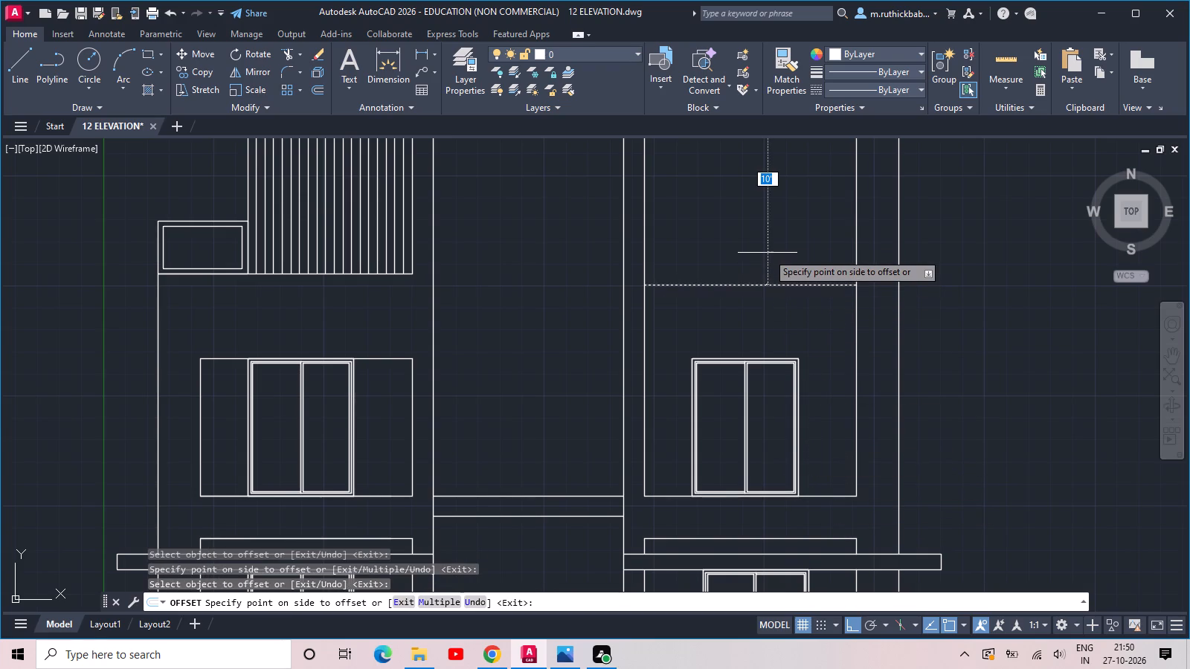
pyautogui.hotkey('ctrl', 'z')
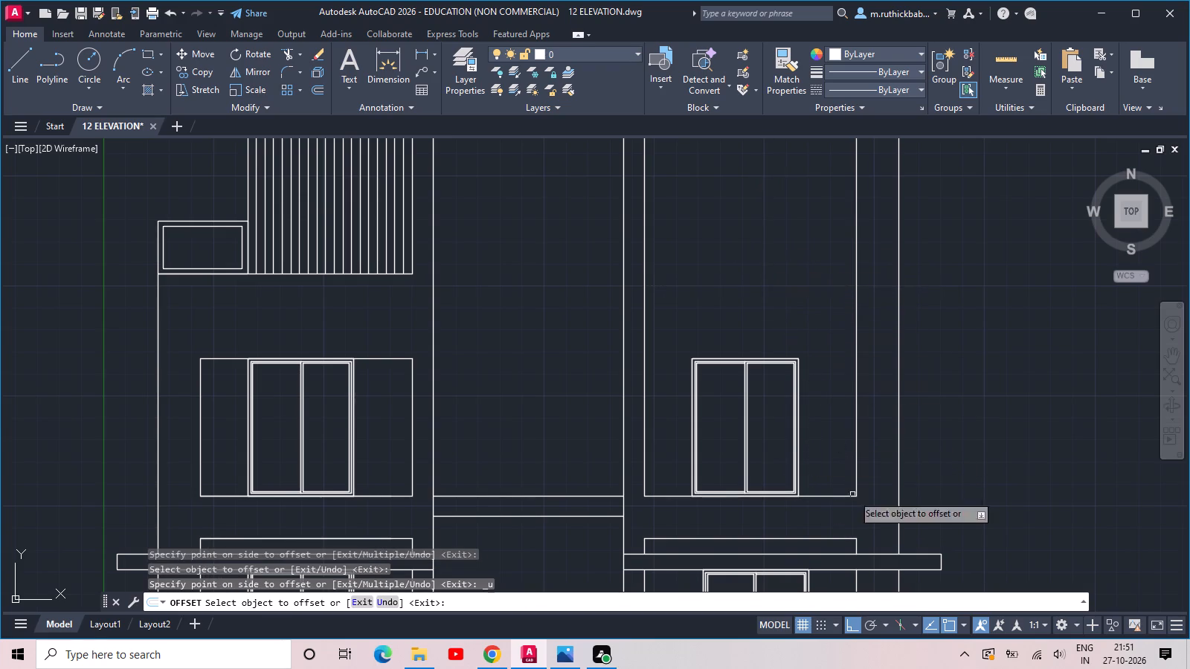
pyautogui.click(813, 539)
pyautogui.click(814, 521)
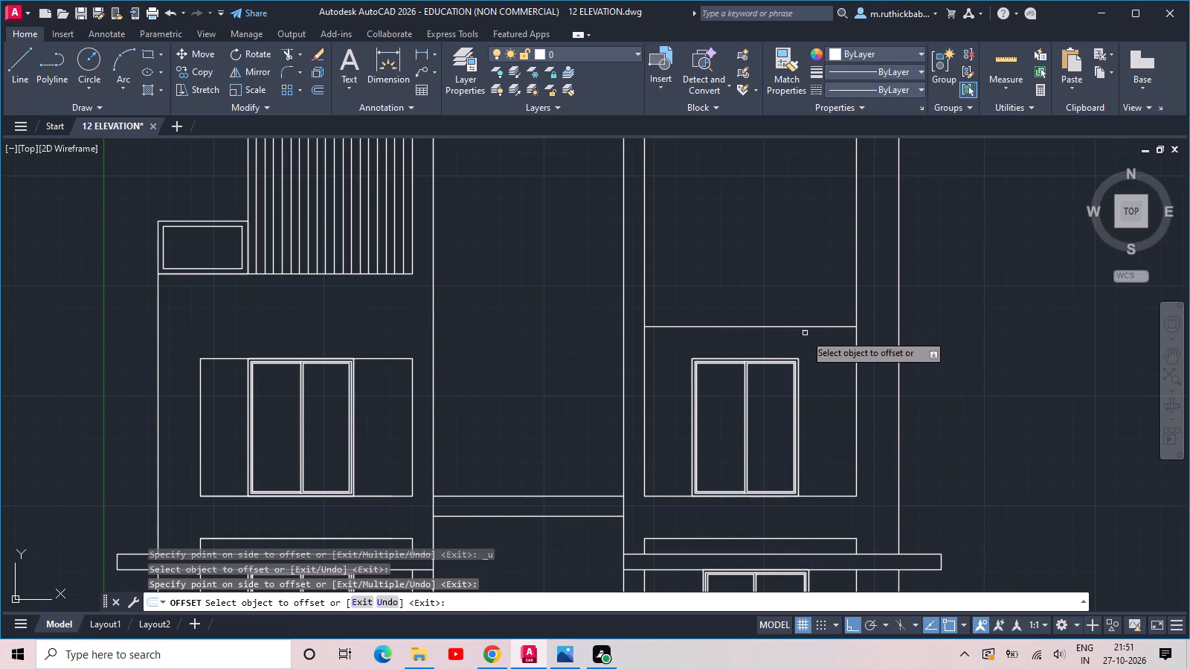
# Offset the new horizontal line above the right bay's upper window 2' upward and 9" downward.
pyautogui.click(806, 327)
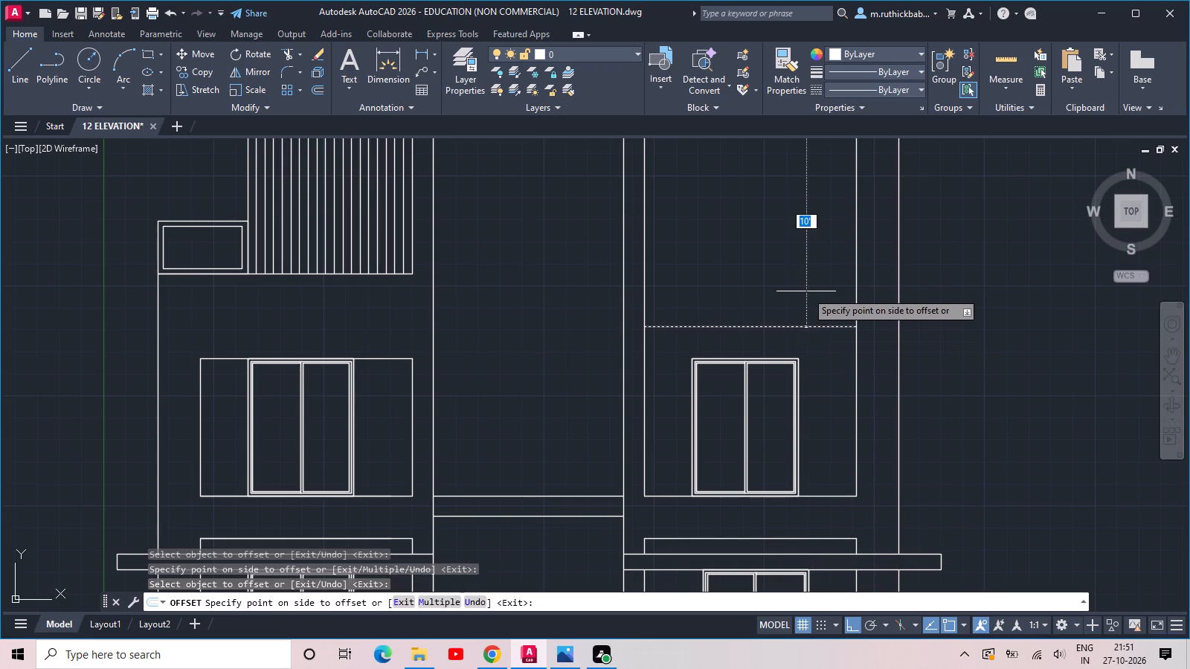
pyautogui.write("2'")
pyautogui.press('Return')
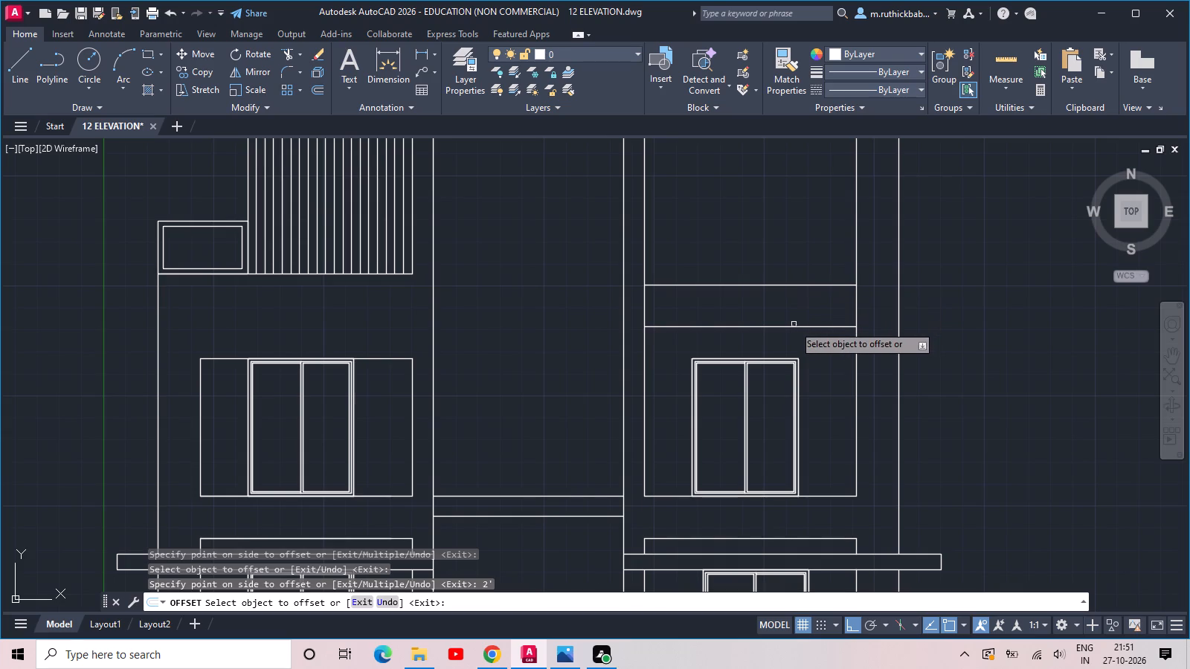
pyautogui.click(794, 326)
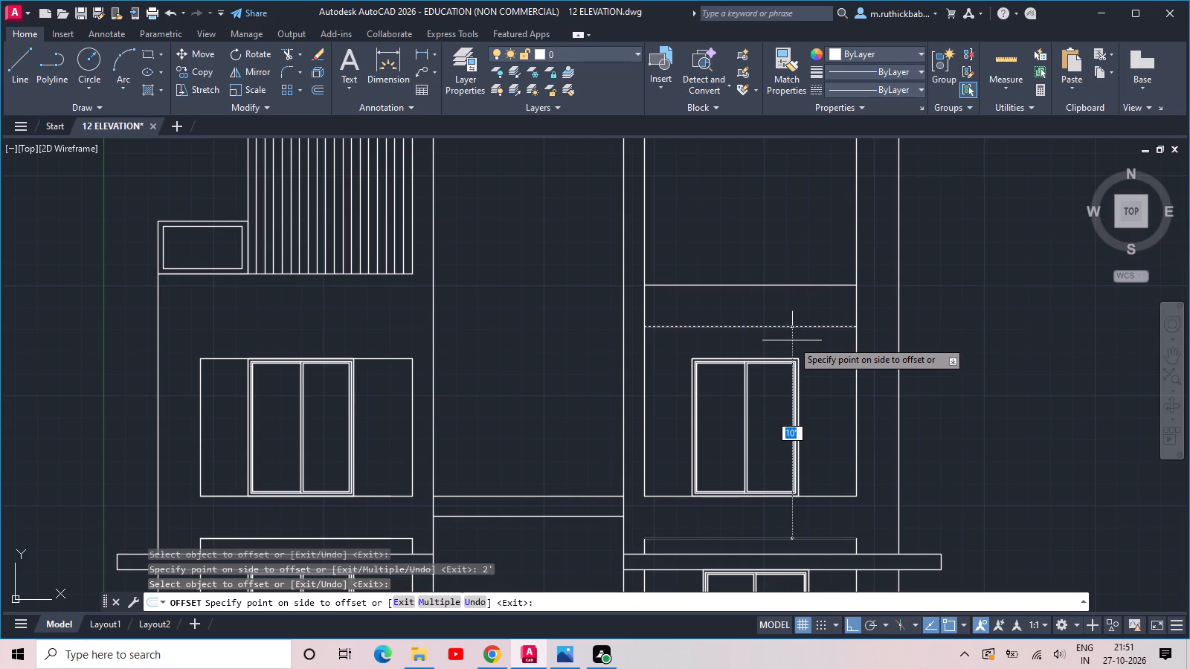
pyautogui.write('9')
pyautogui.press('space')
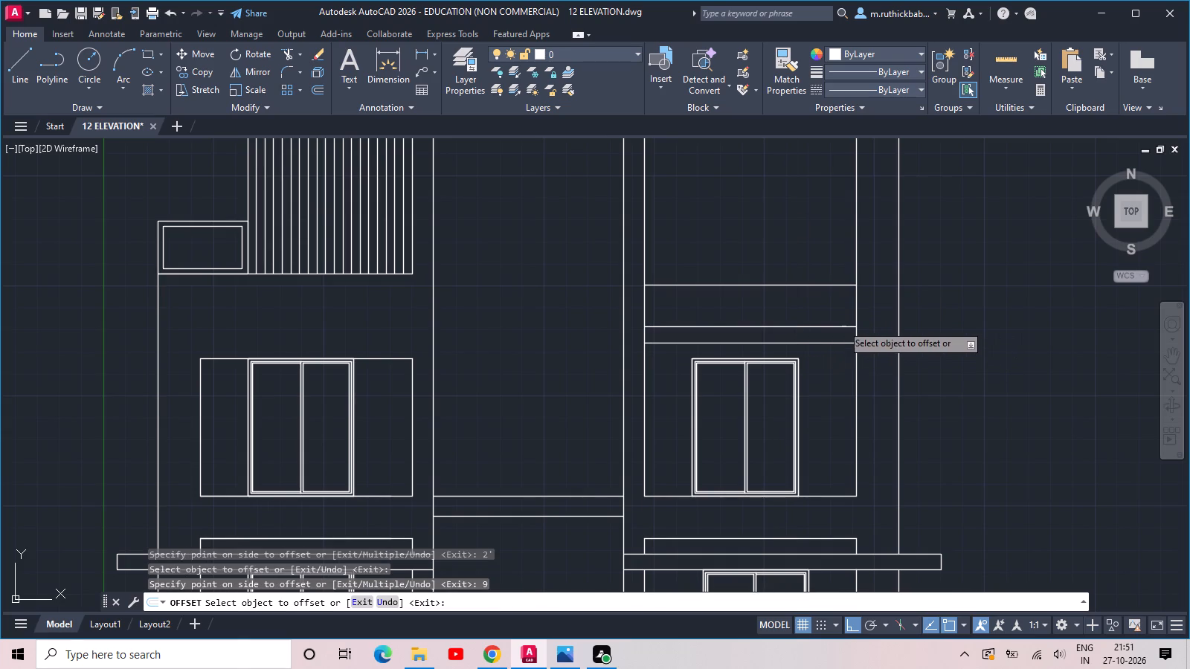
# Offset the elevation's topmost horizontal line 24" downward.
pyautogui.moveTo(853, 298); pyautogui.dragTo(874, 341, button='middle')
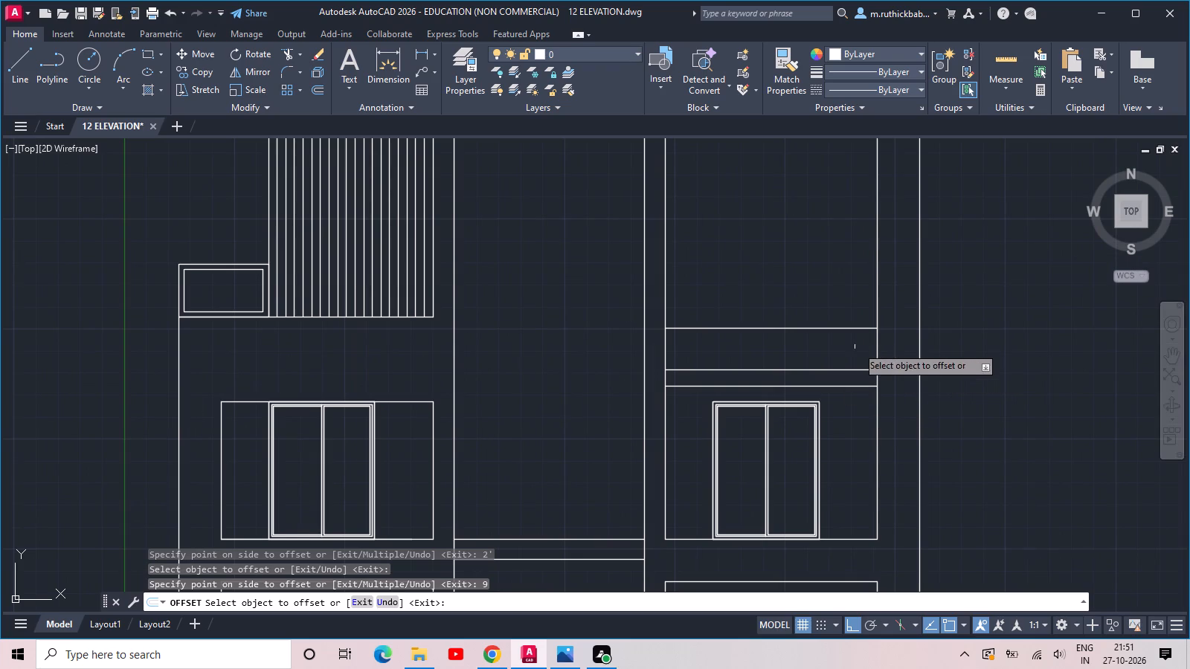
pyautogui.moveTo(835, 314); pyautogui.dragTo(878, 421, button='middle')
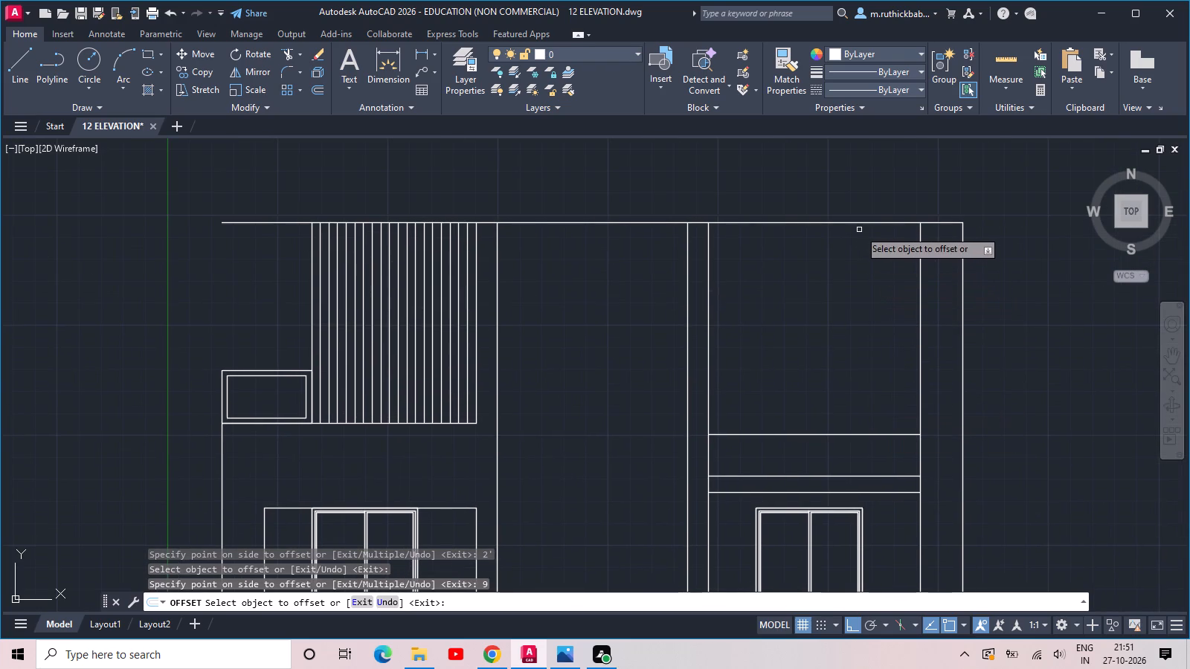
pyautogui.click(852, 222)
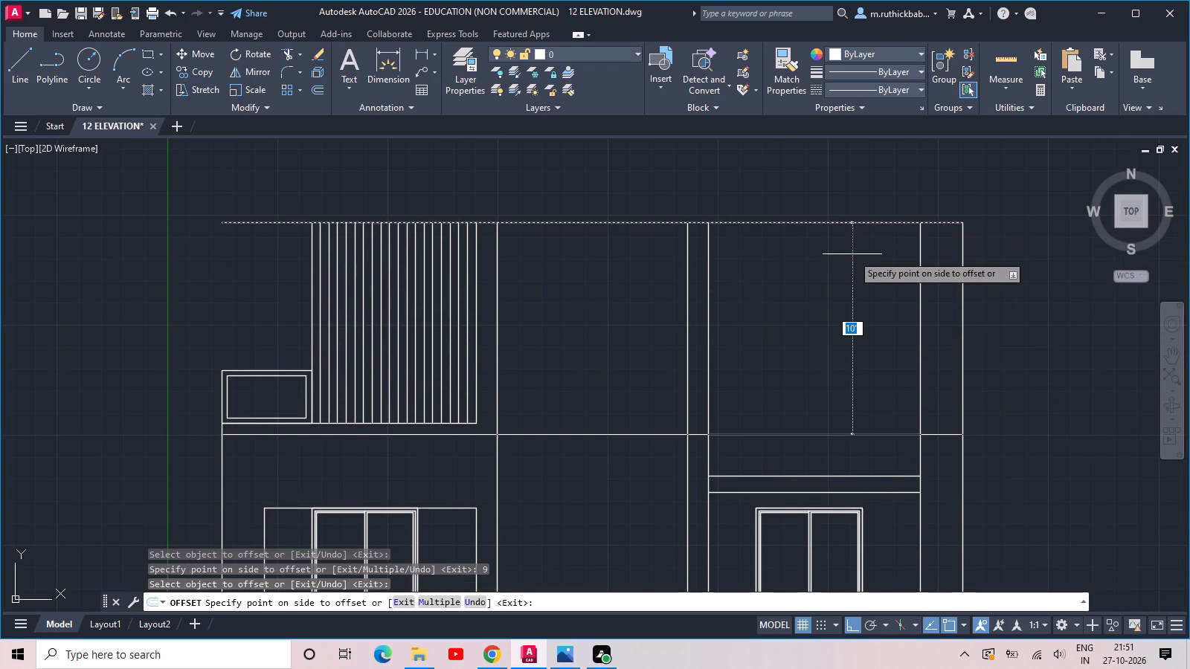
pyautogui.write('24')
pyautogui.press('space')
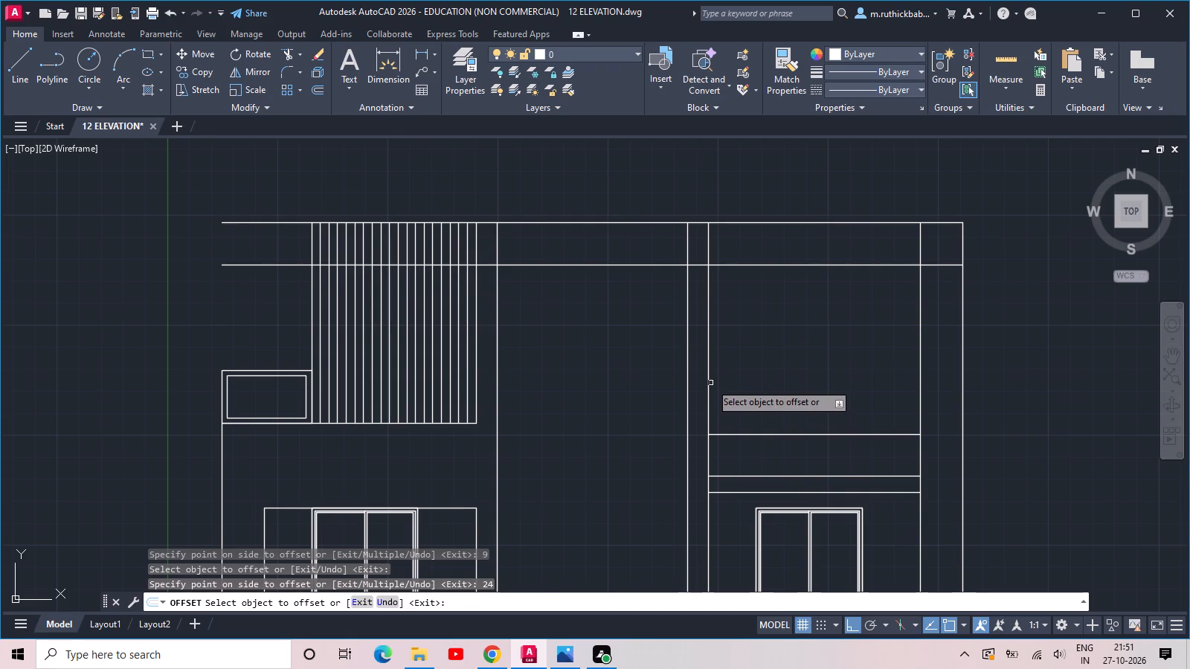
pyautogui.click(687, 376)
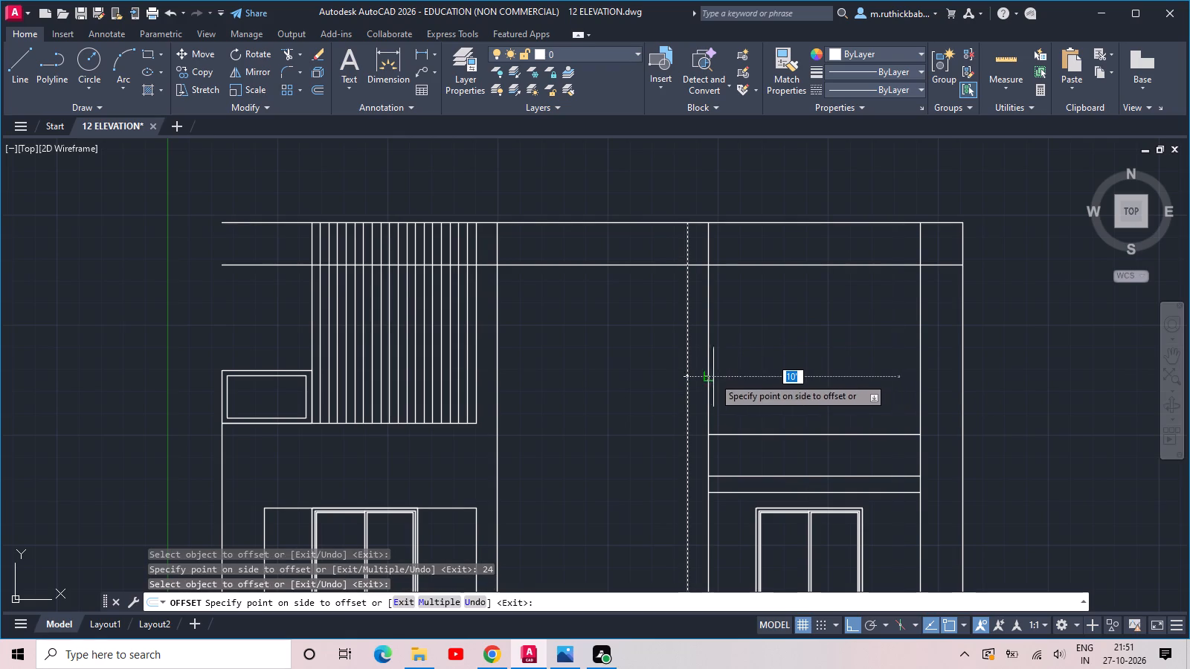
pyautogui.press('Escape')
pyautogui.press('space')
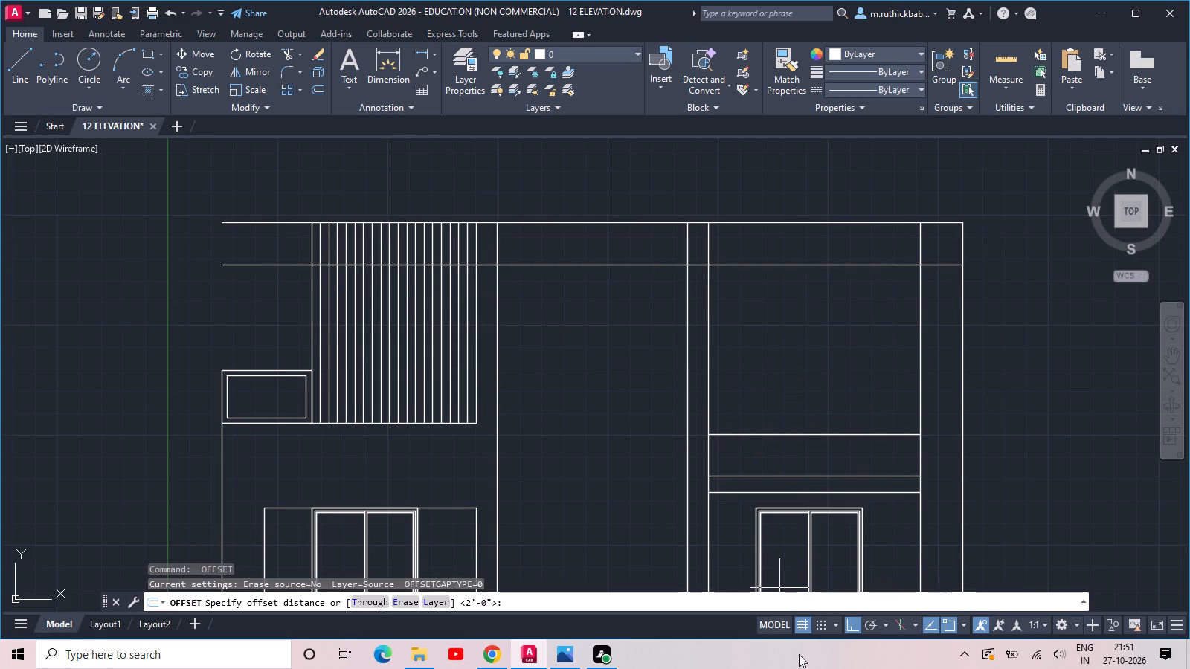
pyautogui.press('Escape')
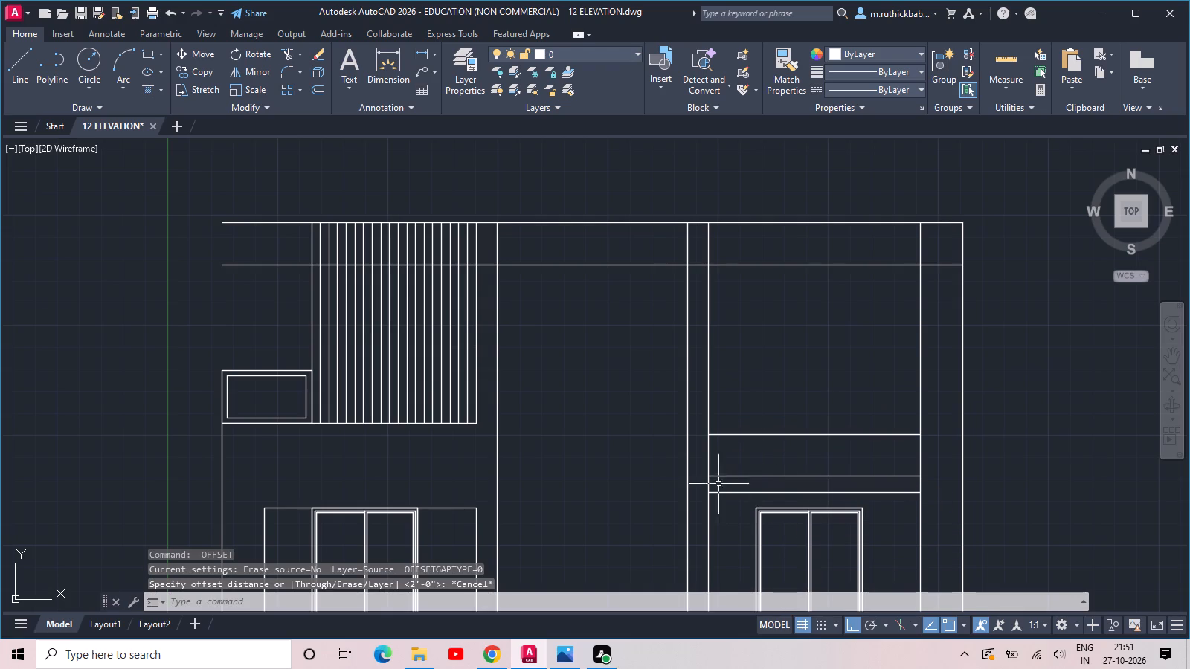
# Trim the right bay's top corners into a closed panel frame, and its right inner vertical between the 10' and 9" offset lines.
pyautogui.write('TR')
pyautogui.press('space')
pyautogui.click(701, 274)
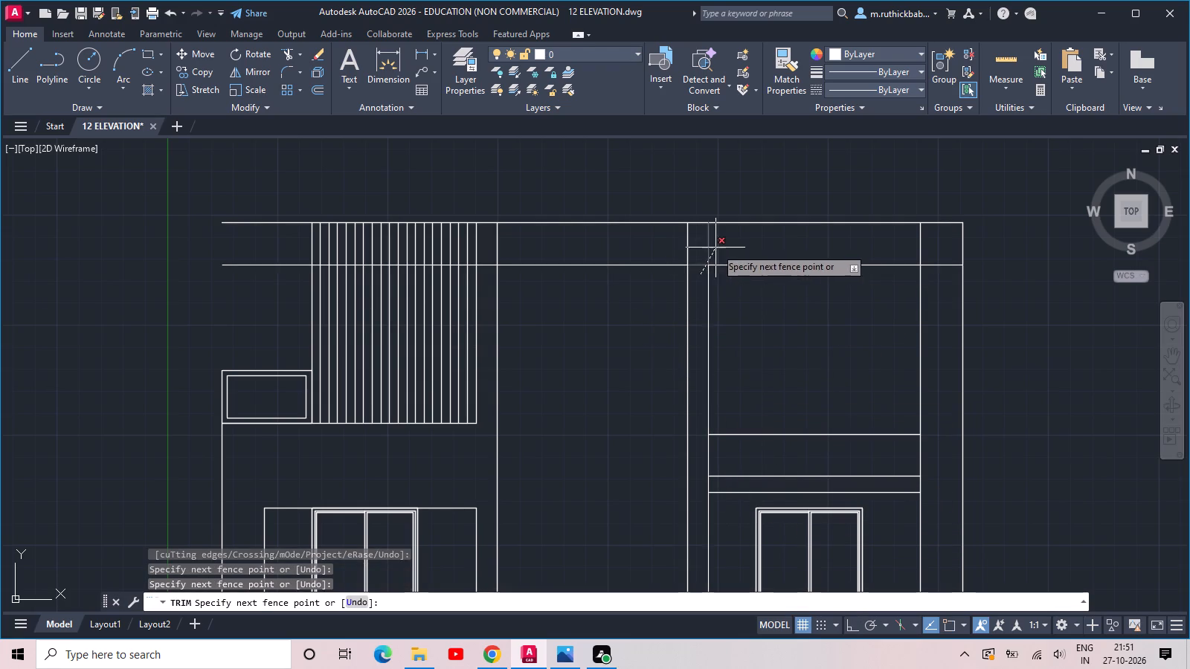
pyautogui.click(715, 248)
pyautogui.click(943, 272)
pyautogui.click(901, 237)
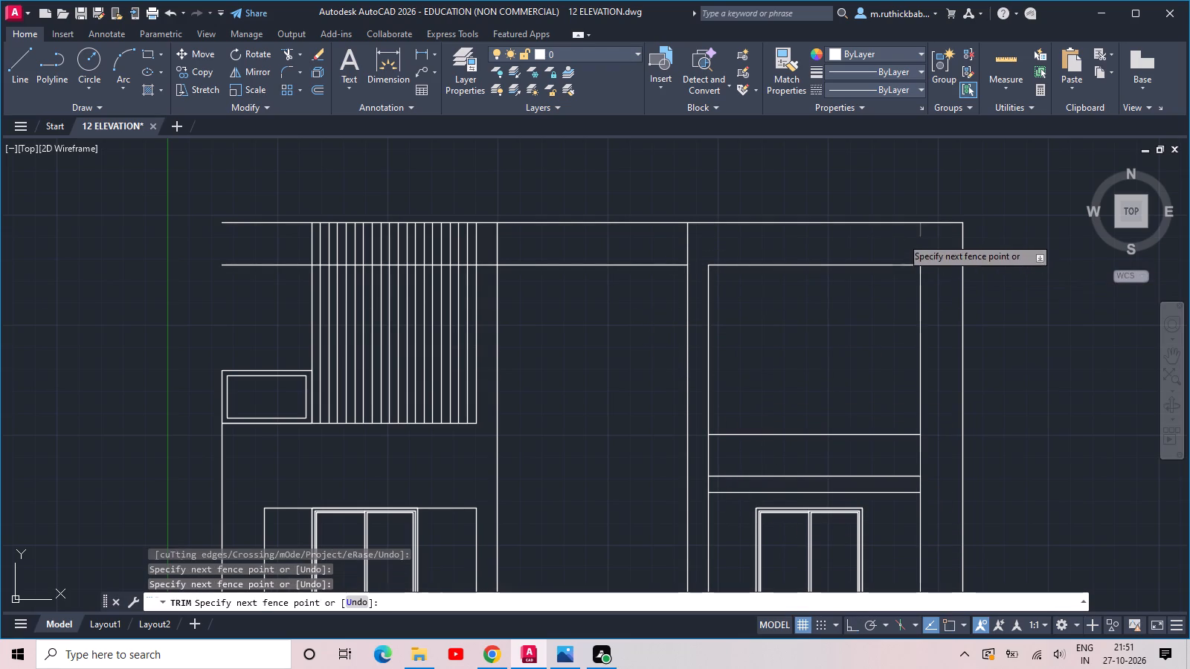
pyautogui.click(919, 487)
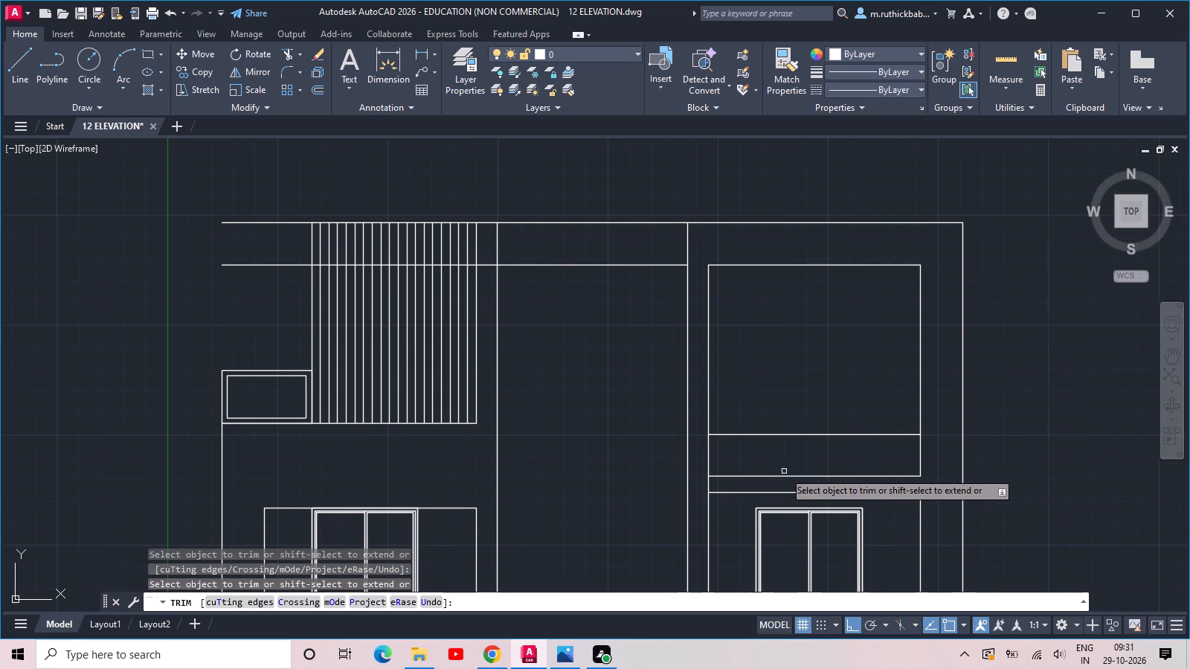
pyautogui.press('Escape')
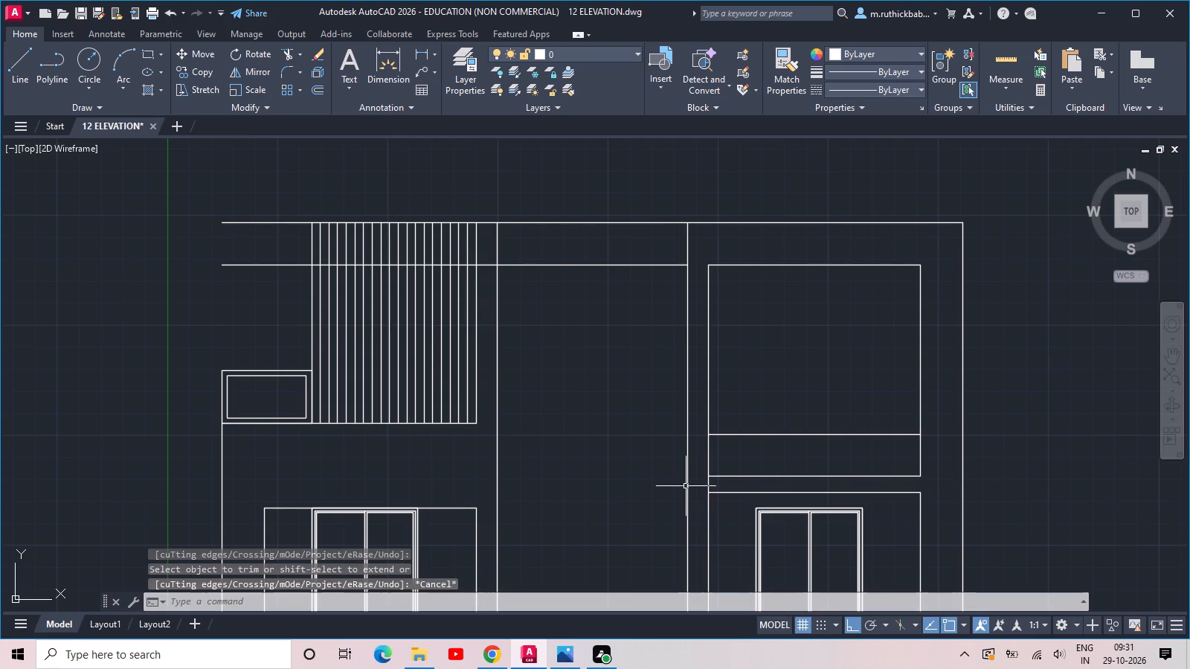
# Extend the 10' offset line above the right bay's upper window at both ends to the bay's outer verticals.
pyautogui.press('e')
pyautogui.write('X')
pyautogui.press('space')
pyautogui.press('space')
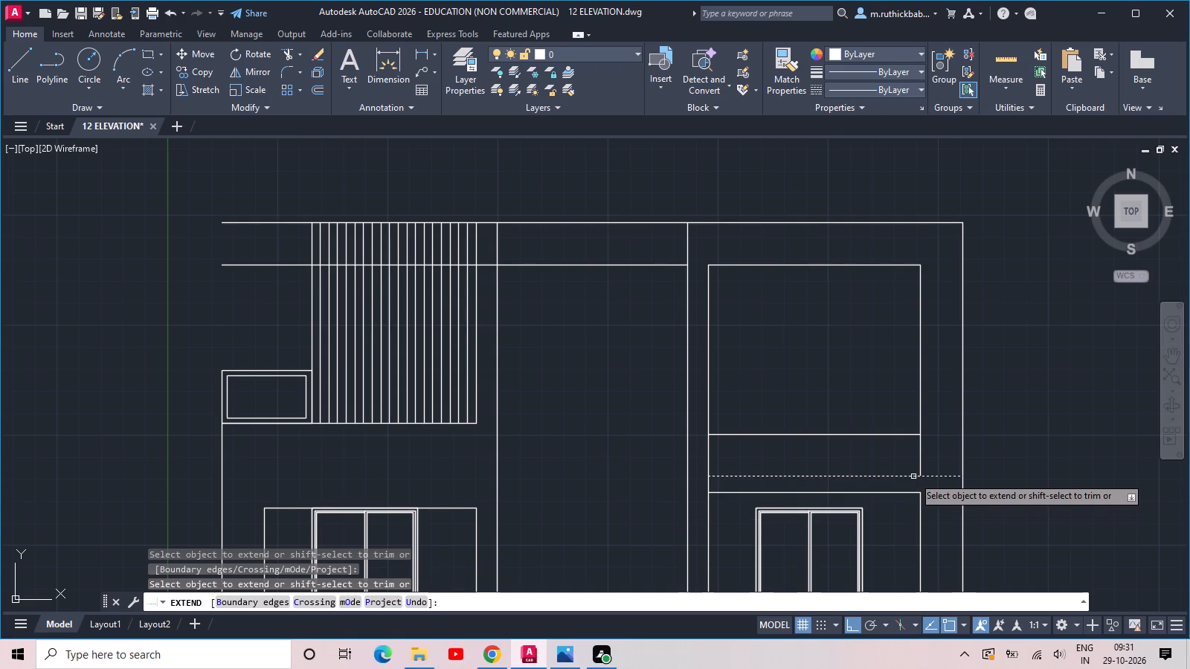
pyautogui.click(913, 476)
pyautogui.click(719, 477)
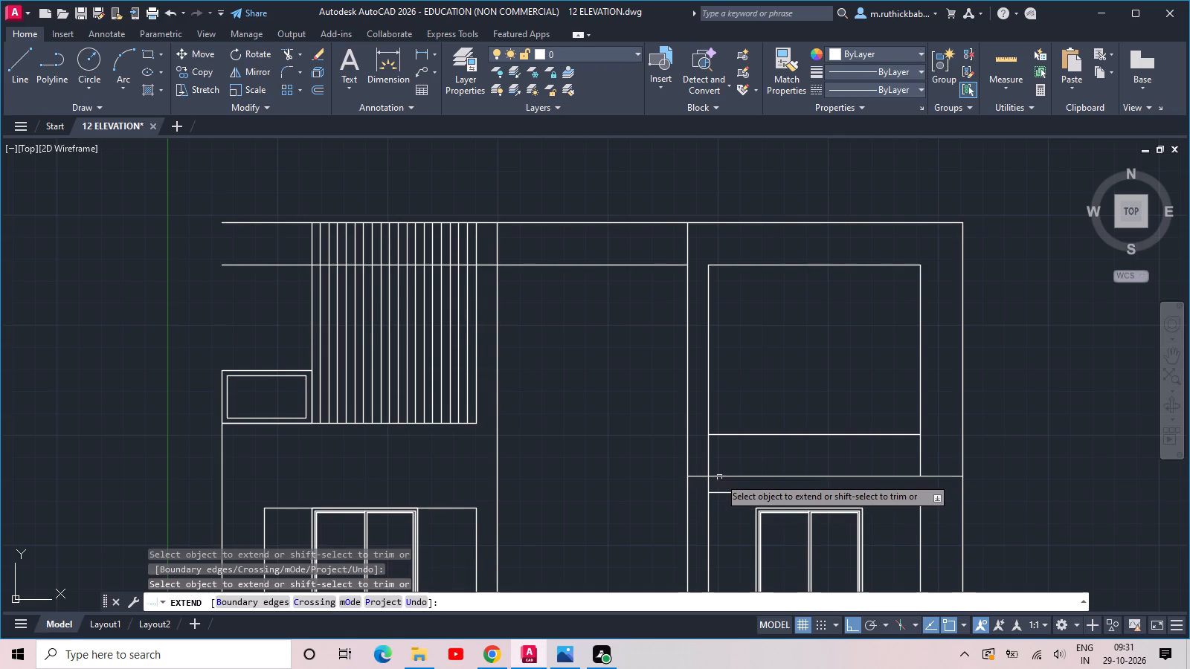
pyautogui.press('space')
# Trim the left inner vertical in the 9" gap above the right window, and both inner verticals in the 2' gap above it.
pyautogui.press('t')
pyautogui.press('r')
pyautogui.press('space')
pyautogui.press('space')
pyautogui.click(715, 483)
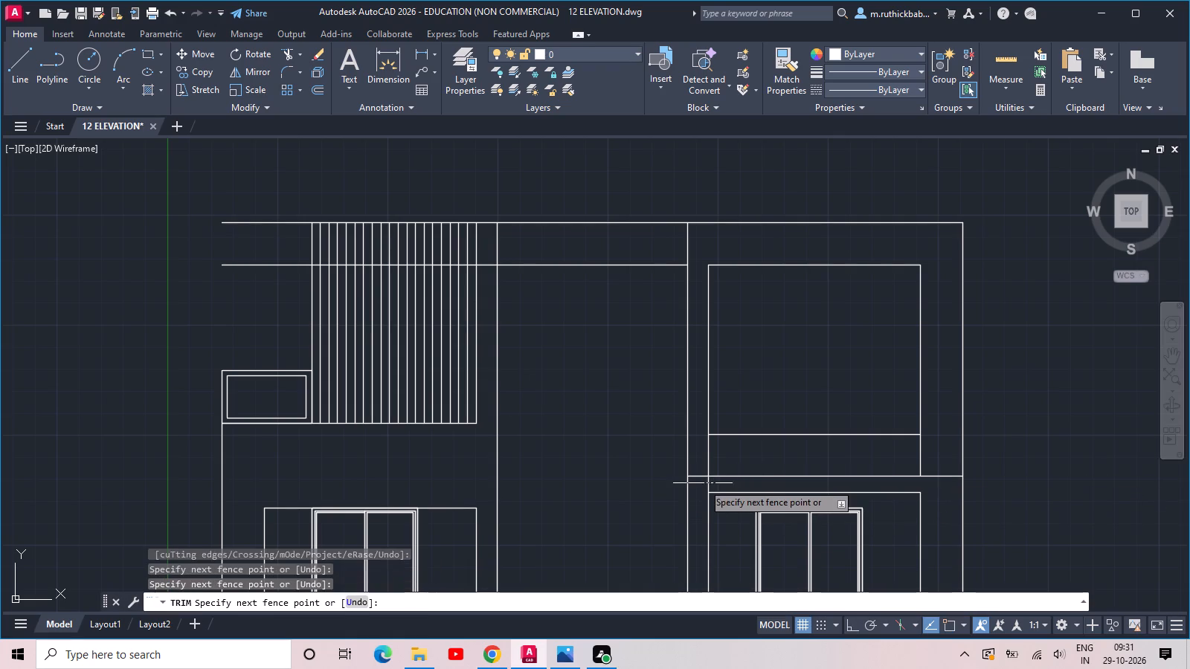
pyautogui.click(702, 483)
pyautogui.click(700, 455)
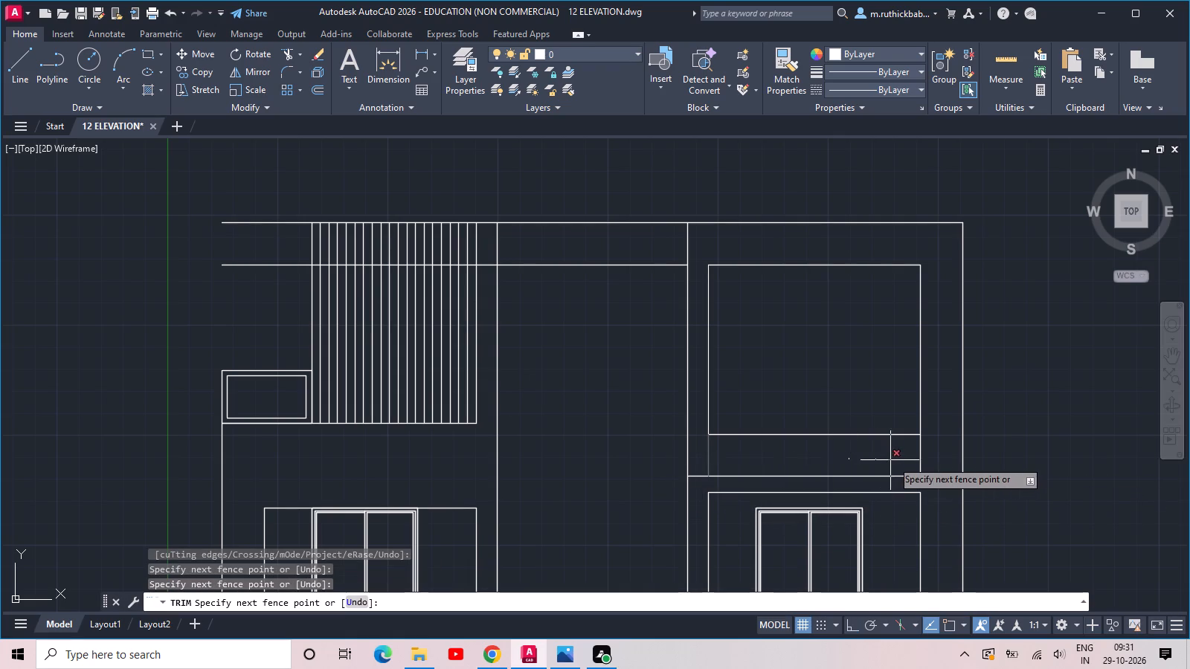
pyautogui.click(940, 457)
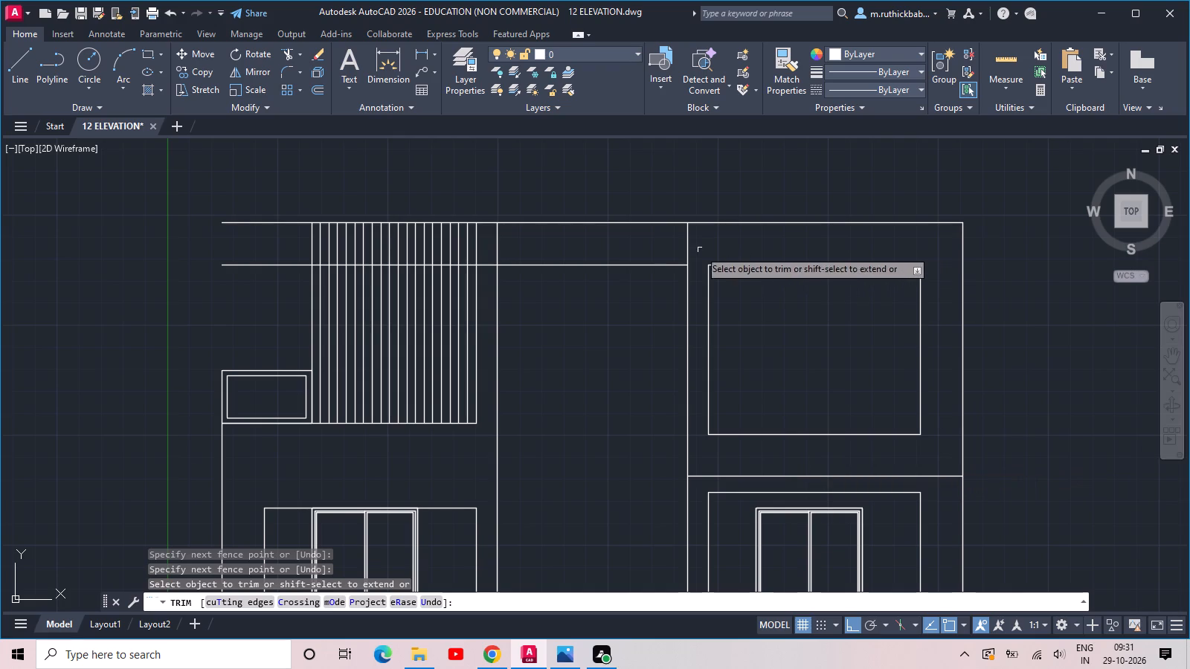
# Trim the topmost horizontal line and its 24" offset across the gap between the left and right bays.
pyautogui.click(591, 271)
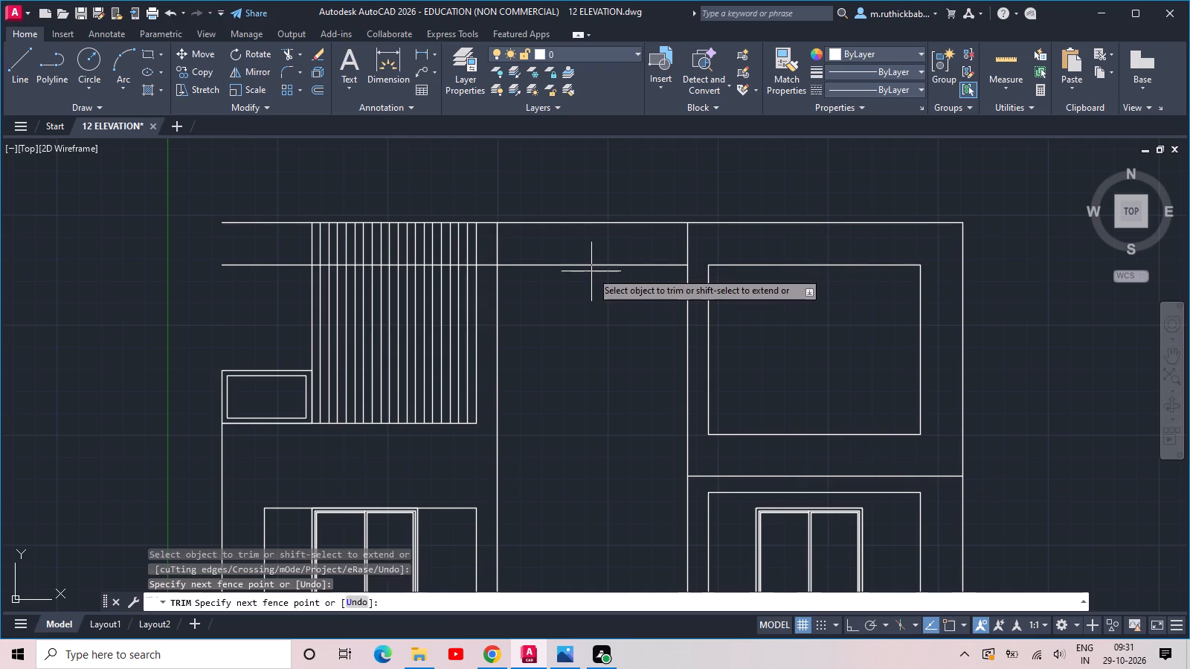
pyautogui.click(579, 178)
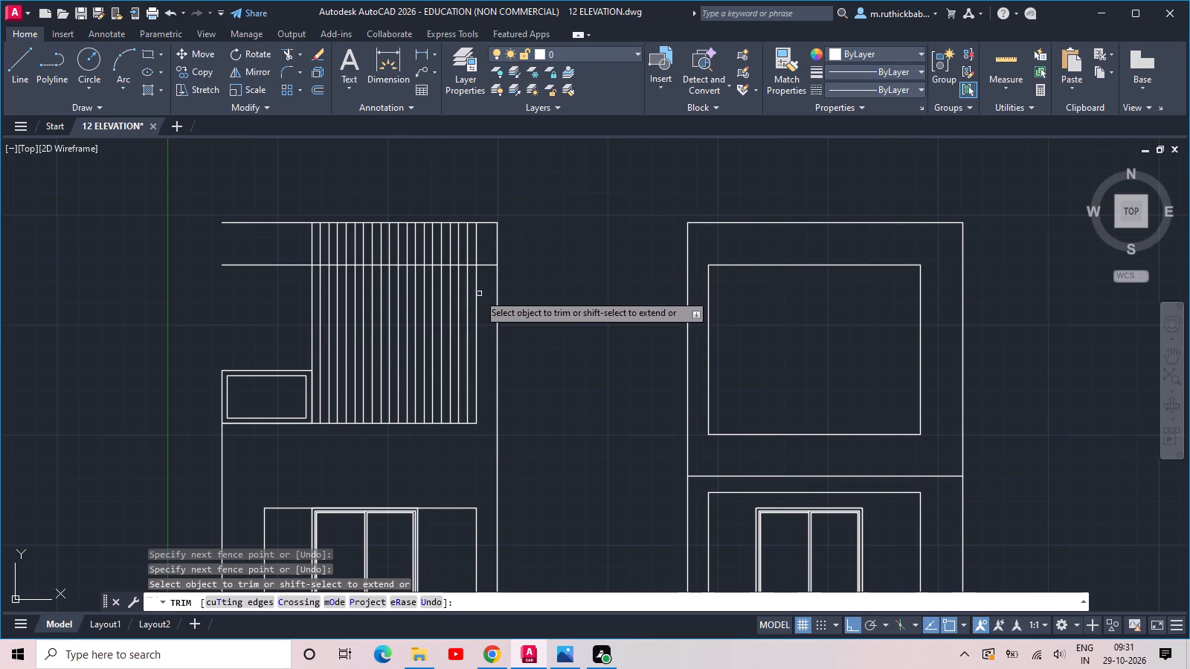
pyautogui.press('Escape')
# Erase the remaining piece of the 24" offset line across the left bay and slats.
pyautogui.click(271, 288)
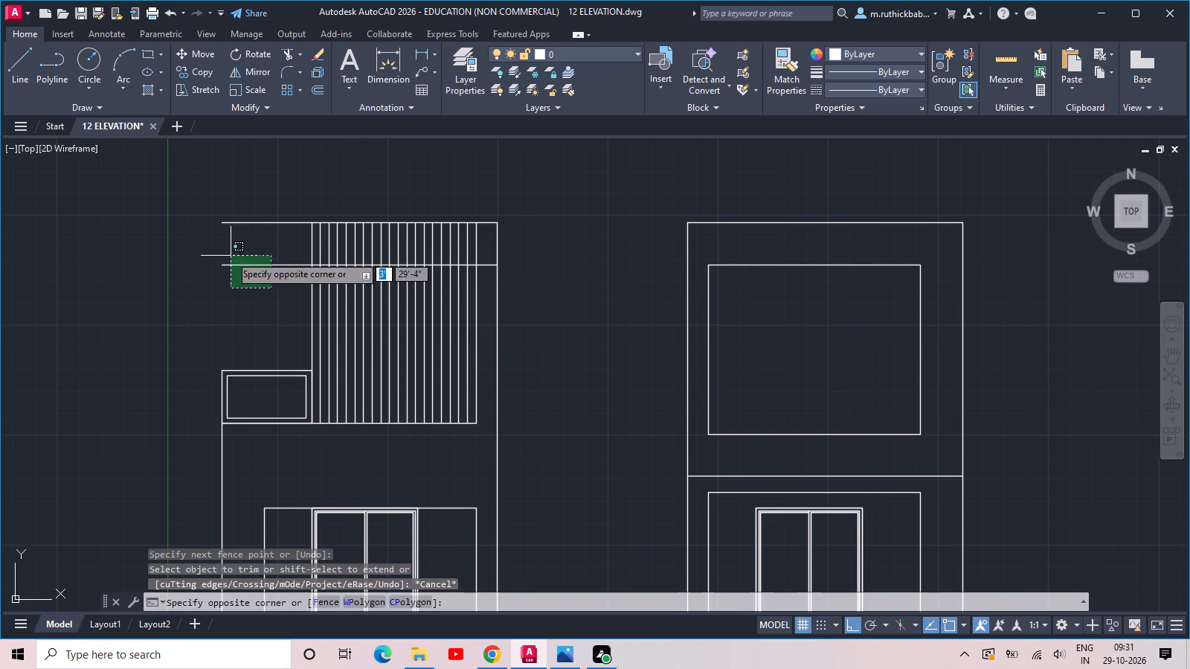
pyautogui.click(229, 254)
pyautogui.press('Delete')
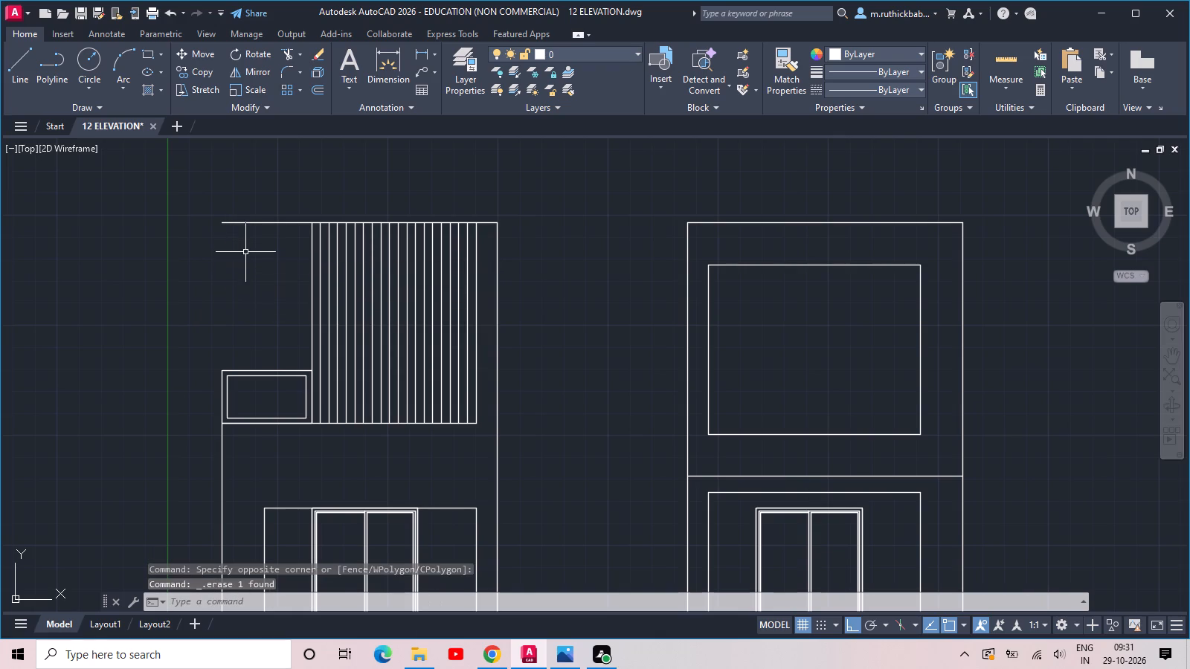
# Trim the topmost horizontal line's overhang on the outer side of the vertical slats, above the parapet panel.
pyautogui.press('t')
pyautogui.press('r')
pyautogui.press('space')
pyautogui.press('space')
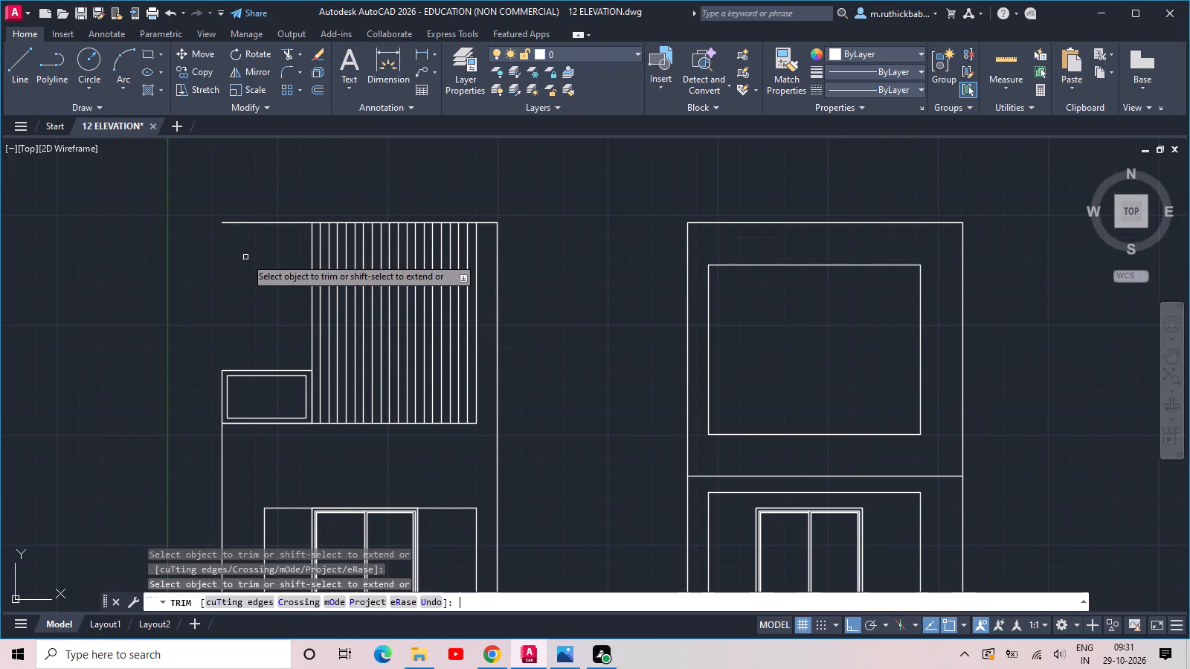
pyautogui.click(289, 256)
pyautogui.click(300, 198)
pyautogui.press('Escape')
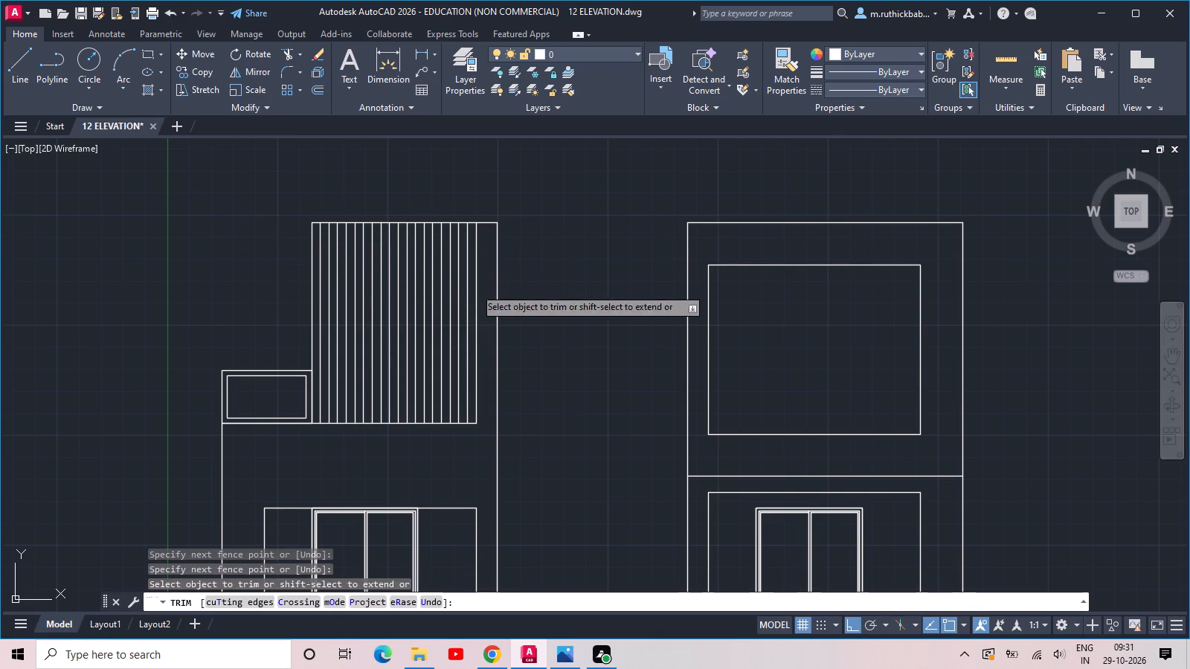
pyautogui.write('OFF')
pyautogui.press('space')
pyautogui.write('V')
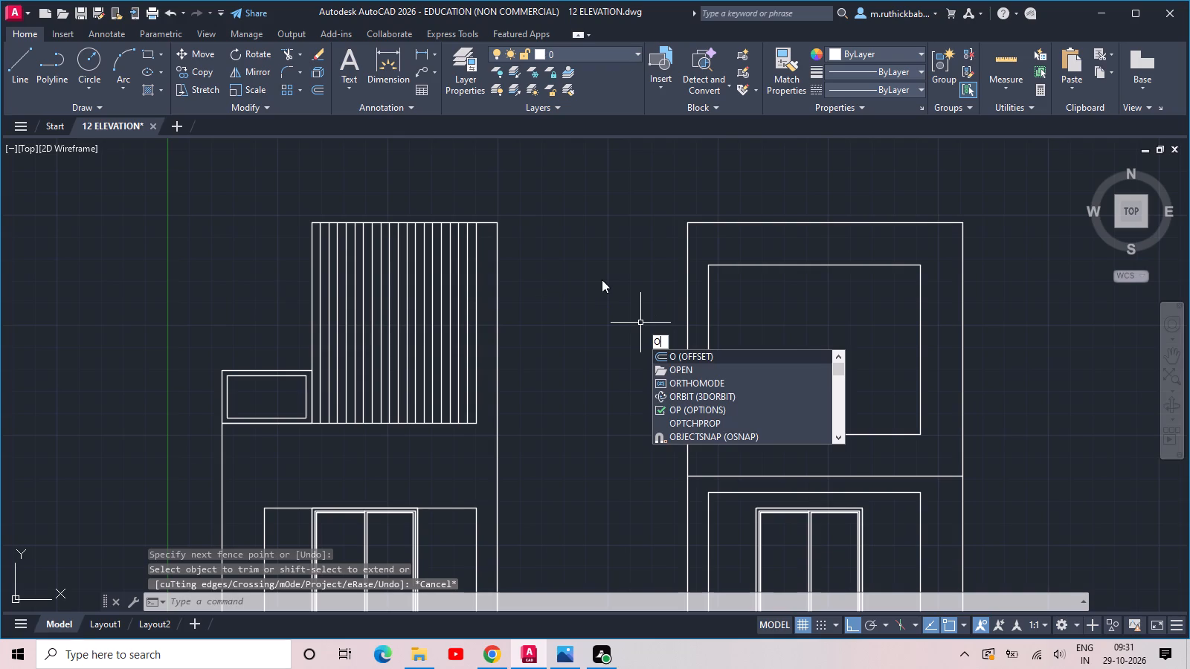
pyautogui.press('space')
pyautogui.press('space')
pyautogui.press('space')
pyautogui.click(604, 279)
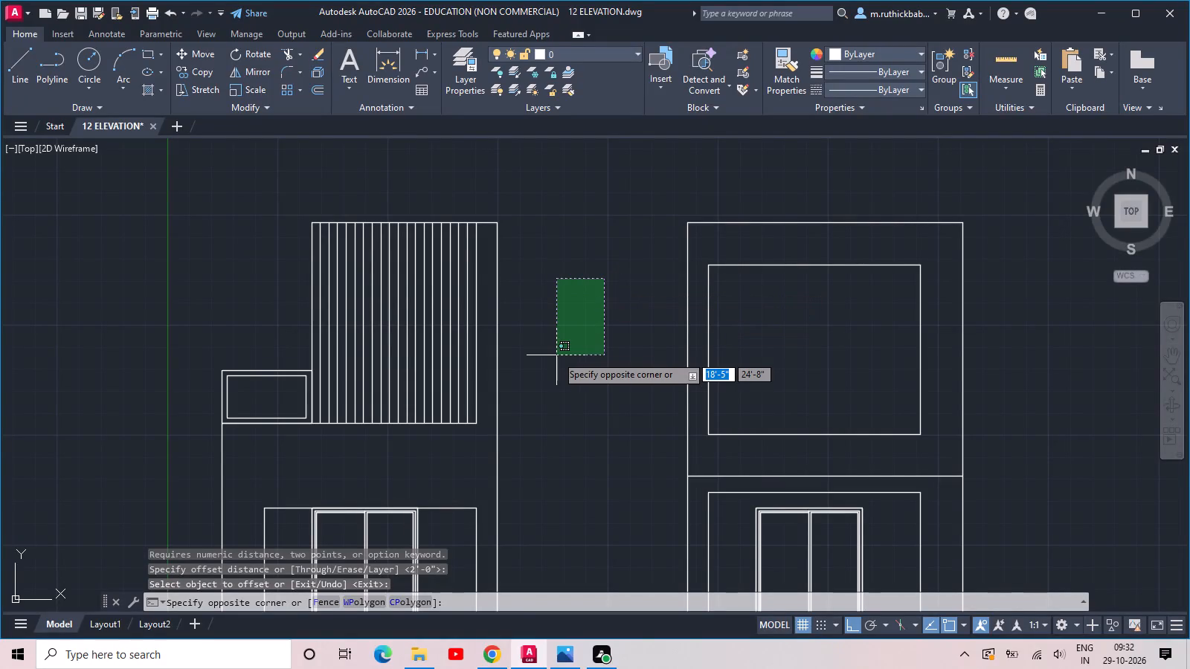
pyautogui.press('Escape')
# Offset the right bay's left outer vertical 2' inward.
pyautogui.press('o')
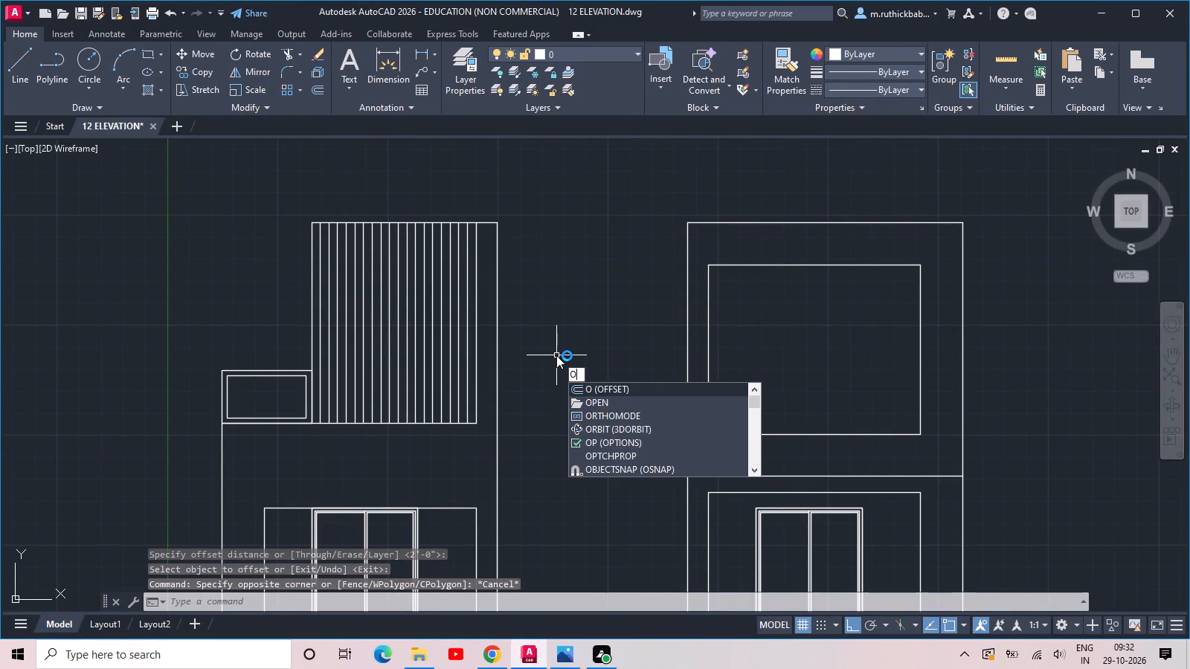
pyautogui.write('FF')
pyautogui.press('space')
pyautogui.press('space')
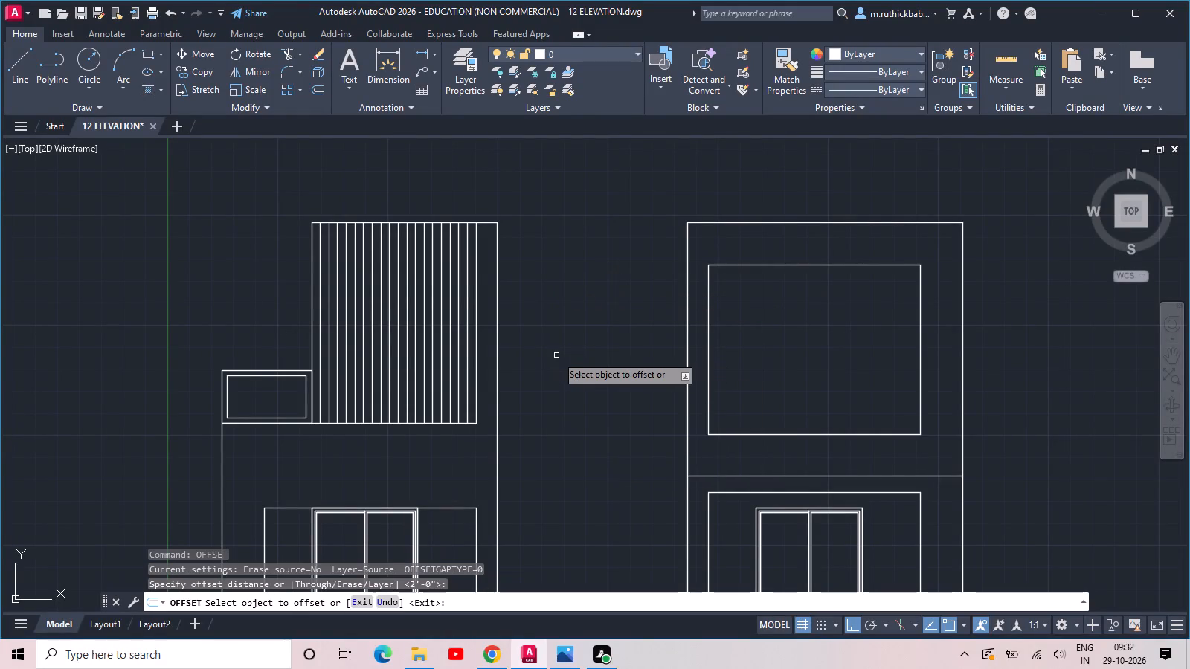
pyautogui.click(689, 256)
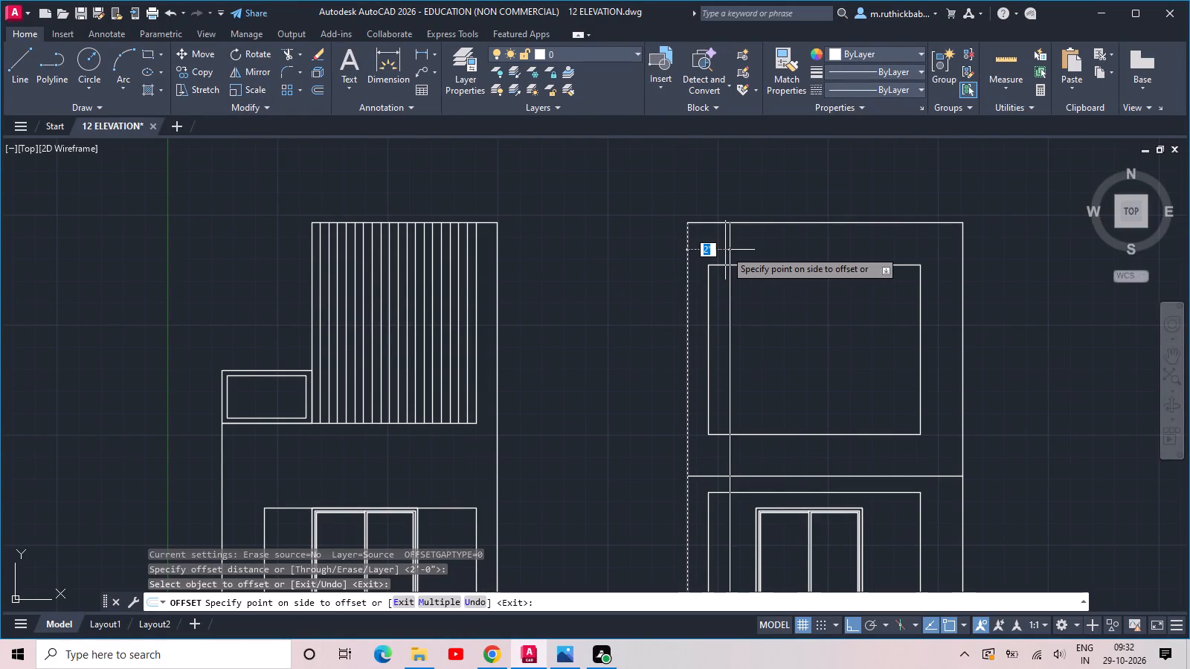
pyautogui.click(725, 250)
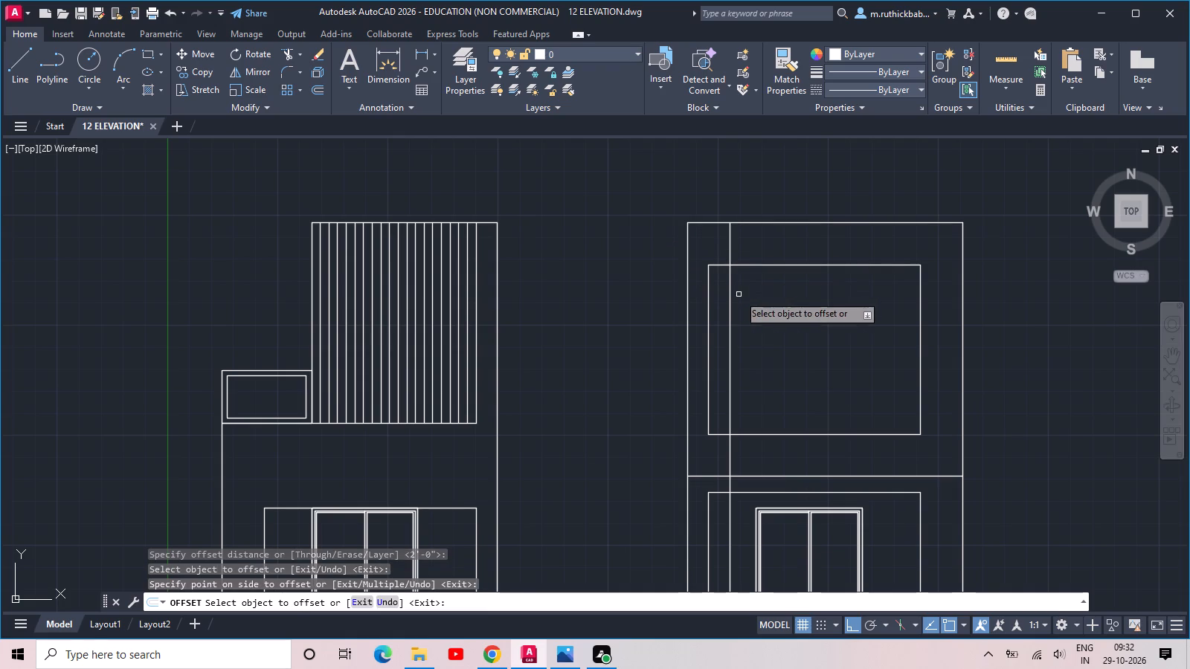
pyautogui.press('Escape')
# Trim the upper panel frame's old left side and the new 2' offset line so the panel closes on that line.
pyautogui.press('t')
pyautogui.press('r')
pyautogui.press('space')
pyautogui.press('space')
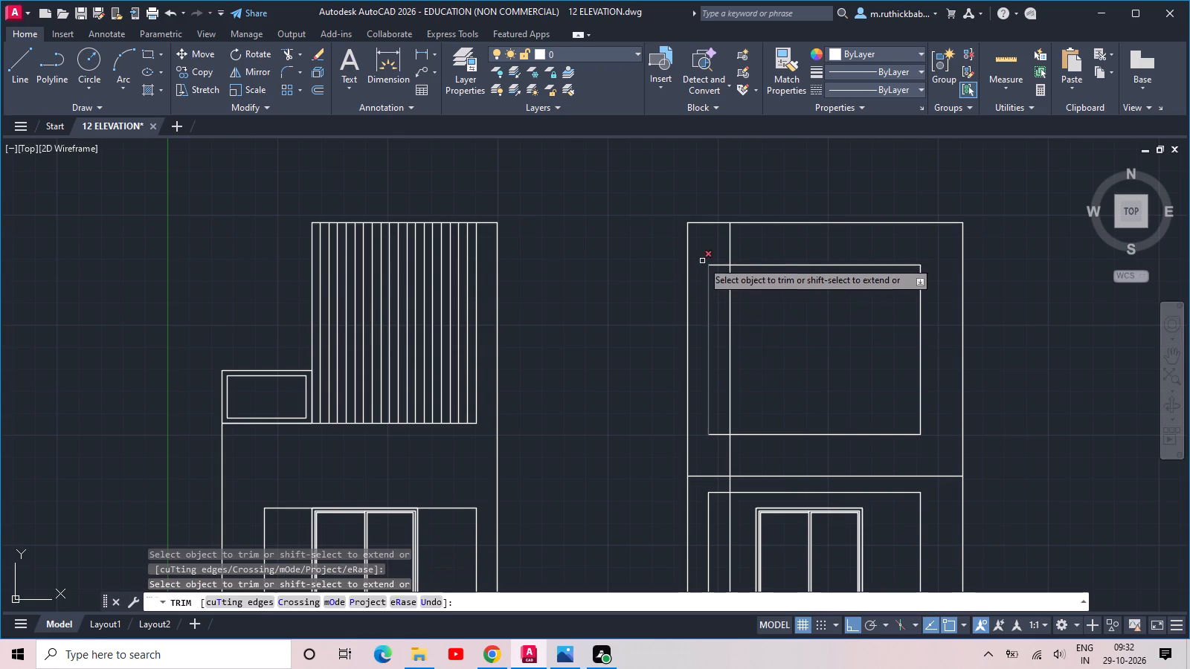
pyautogui.click(714, 251)
pyautogui.click(727, 451)
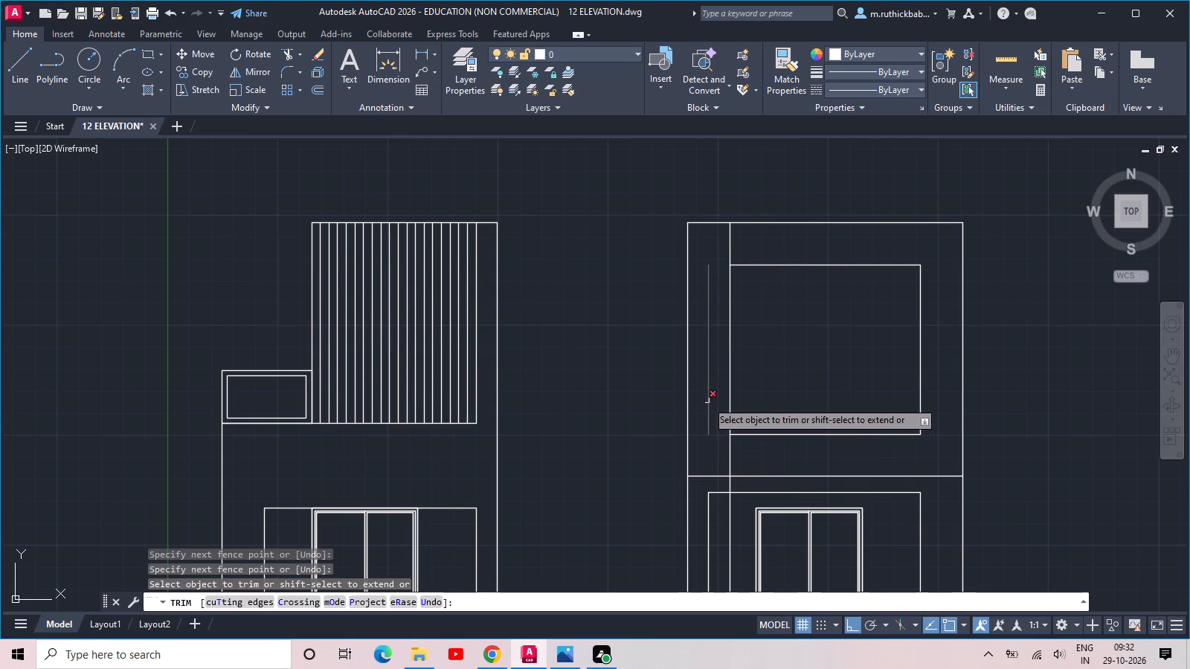
pyautogui.click(706, 400)
pyautogui.click(730, 240)
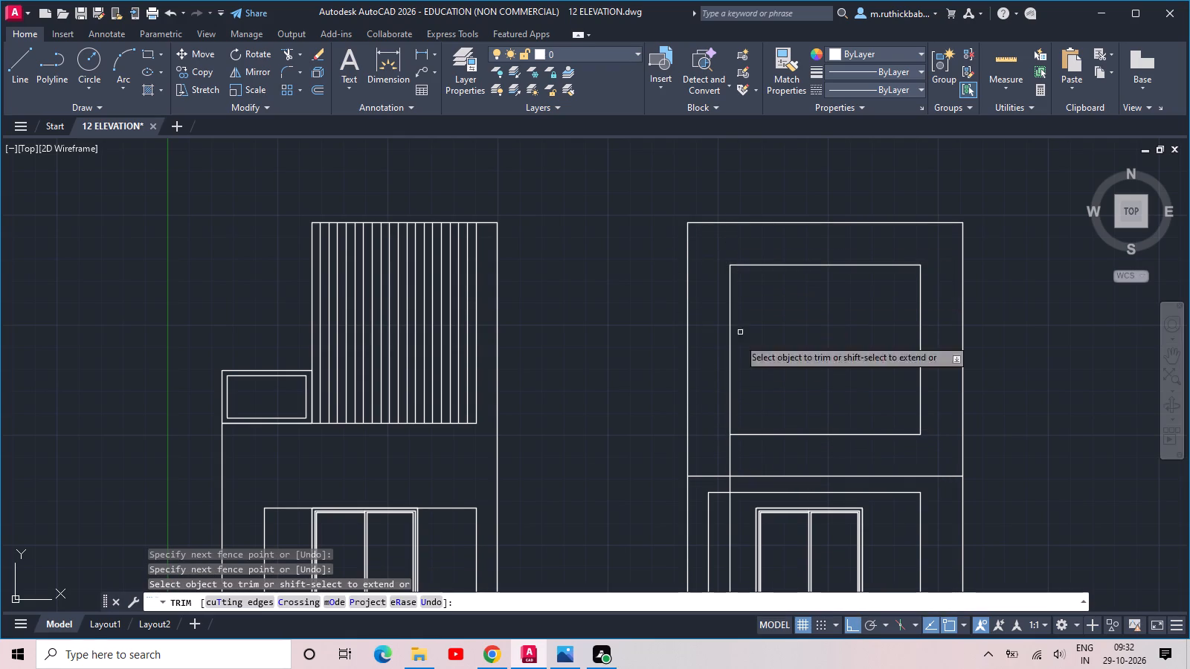
pyautogui.click(724, 456)
pyautogui.click(742, 454)
pyautogui.press('Escape')
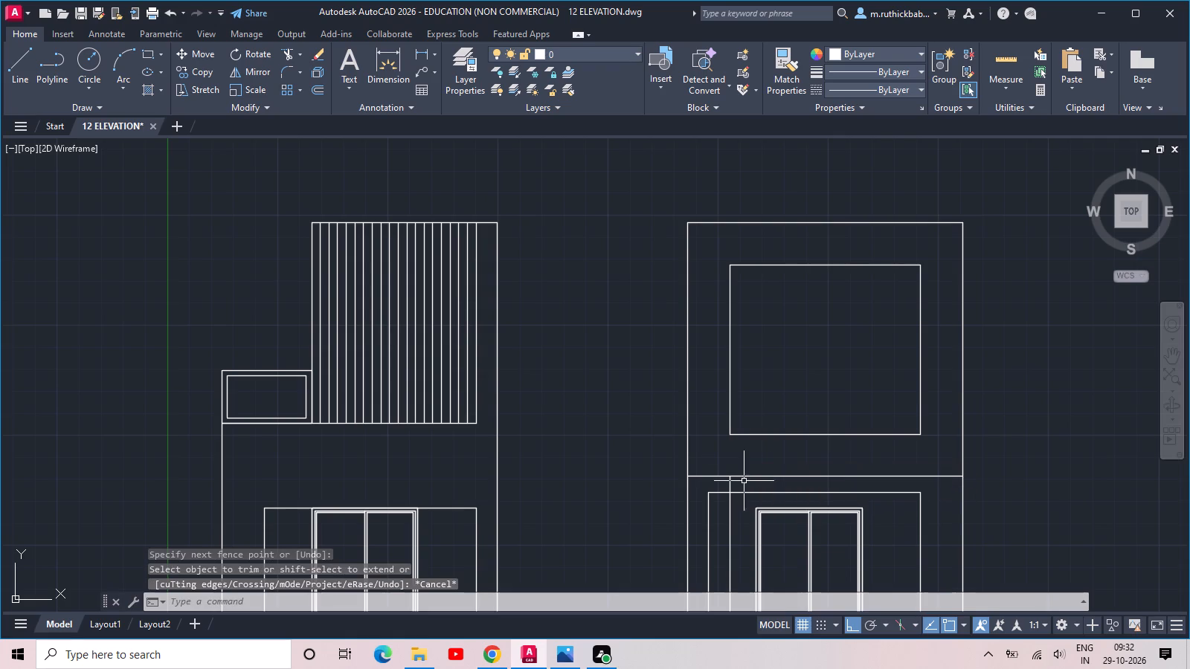
# Erase the leftover piece of the 2' offset line below the horizontal line under the upper panel.
pyautogui.click(739, 485)
pyautogui.click(711, 484)
pyautogui.press('Delete')
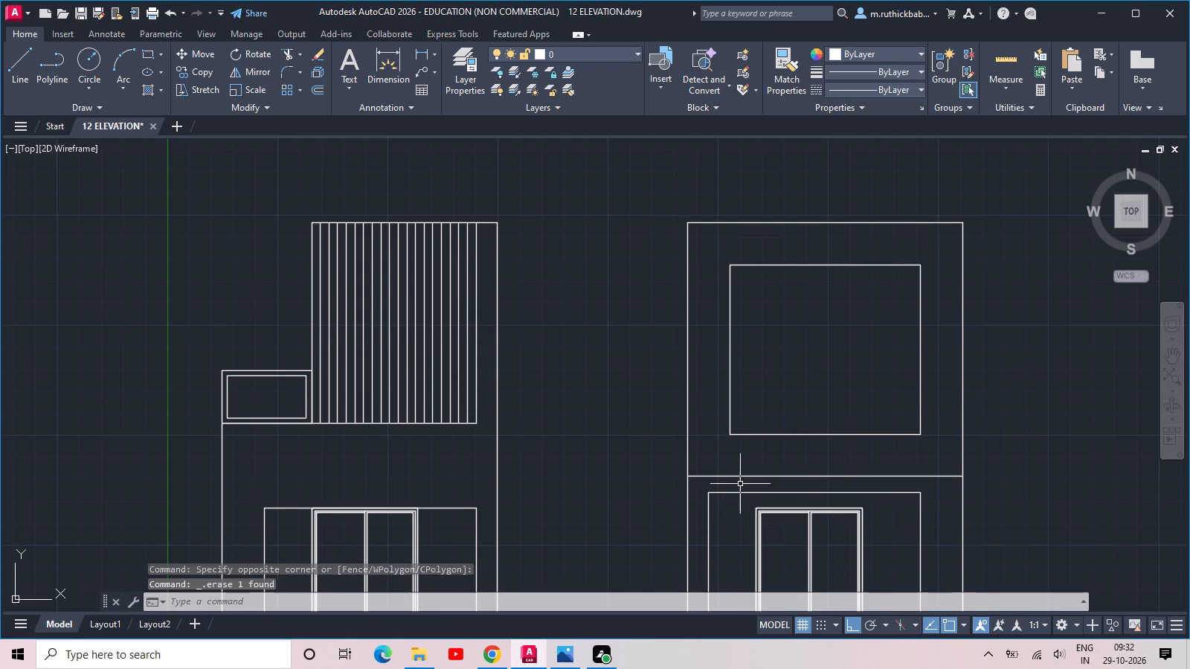
# Save the drawing.
pyautogui.scroll(-1, 744, 483)
pyautogui.moveTo(749, 491); pyautogui.dragTo(783, 284, button='middle')
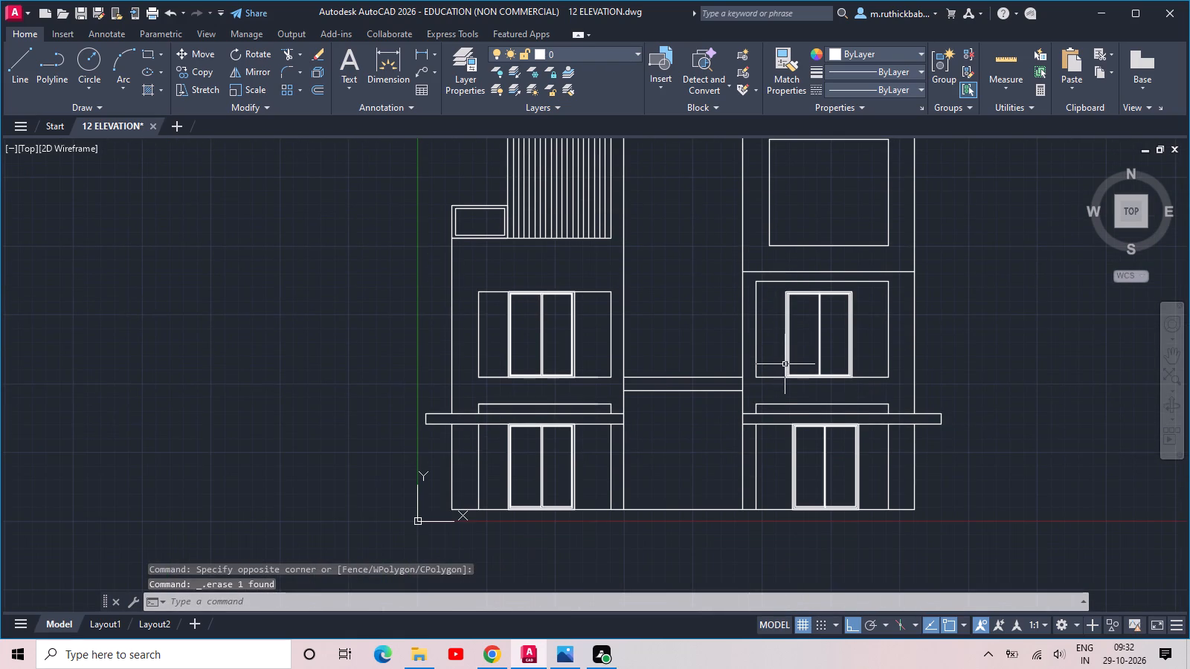
pyautogui.hotkey('ctrl', 's')
pyautogui.hotkey('ctrl', 's')
# Draw a horizontal line joining the left and right bays across the middle gap, slightly below their tops.
pyautogui.moveTo(779, 374); pyautogui.dragTo(753, 436, button='middle')
pyautogui.scroll(-1, 753, 438)
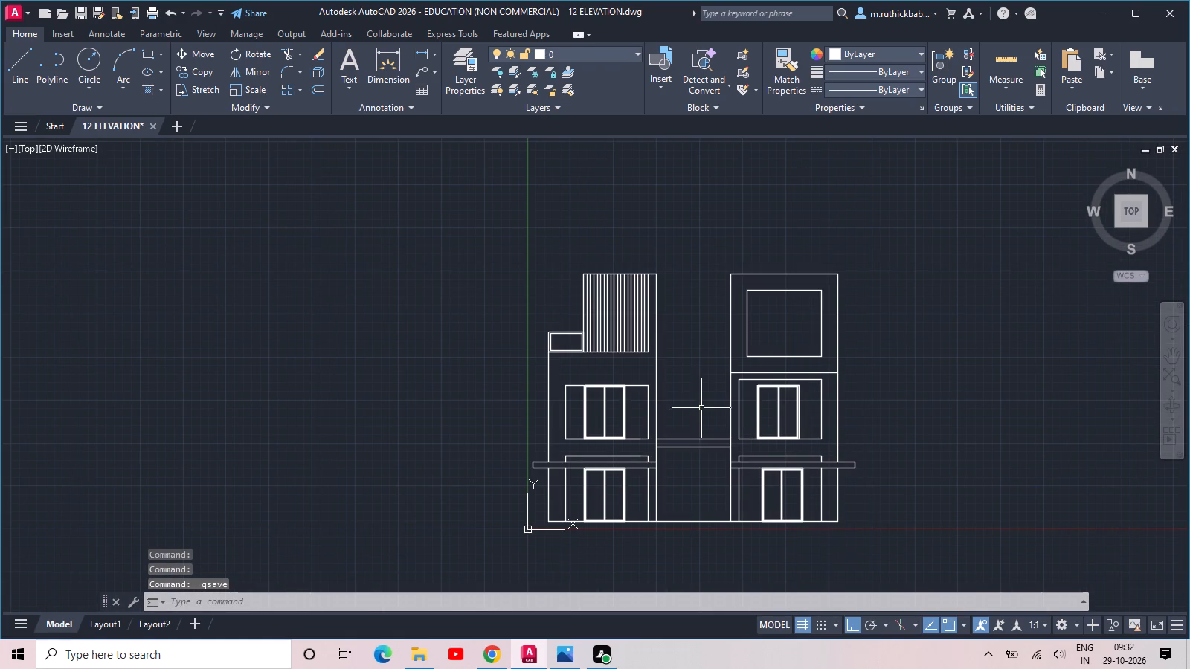
pyautogui.scroll(1, 710, 293)
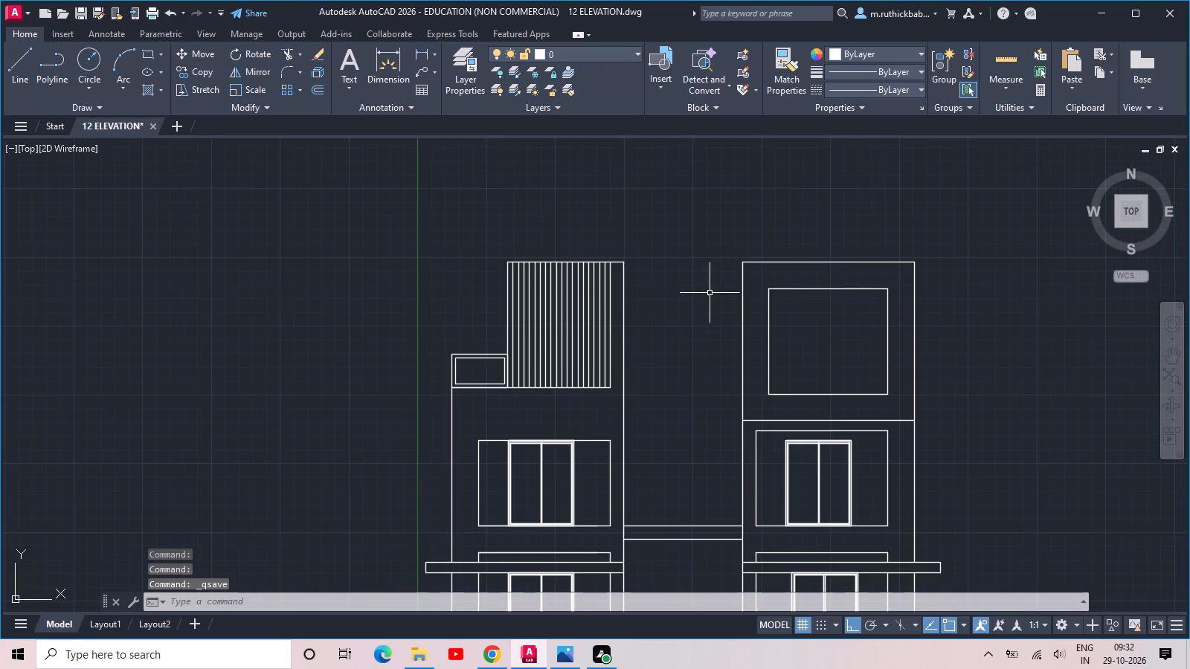
pyautogui.moveTo(701, 284); pyautogui.dragTo(684, 361, button='middle')
pyautogui.scroll(1, 647, 355)
pyautogui.press('l')
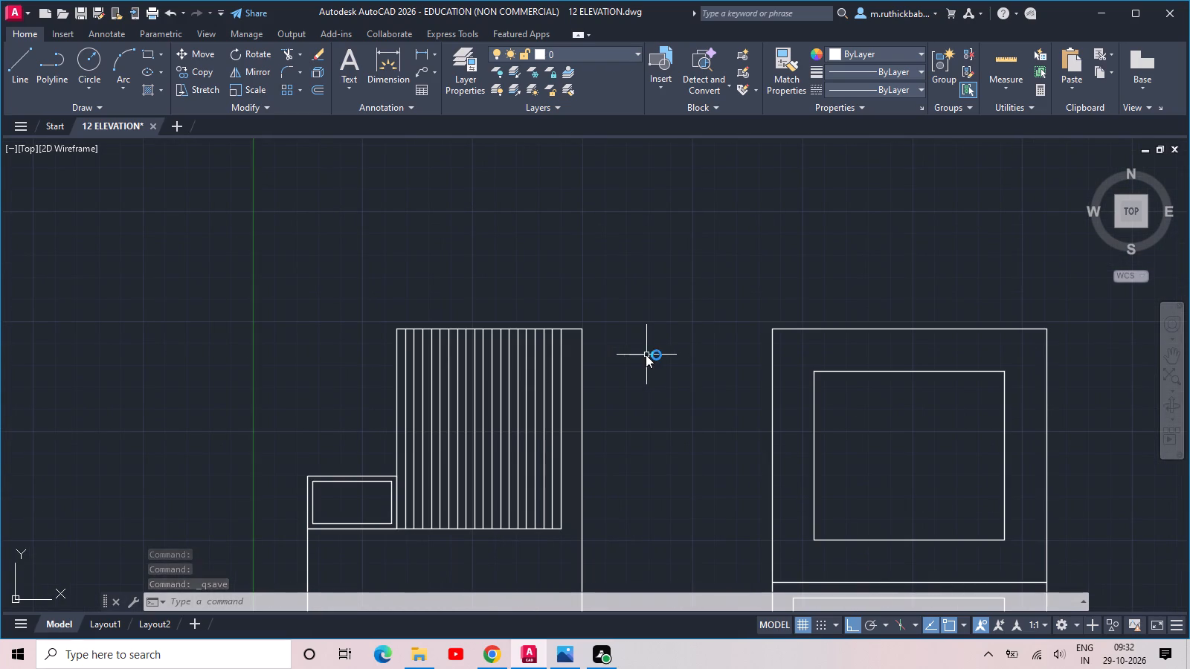
pyautogui.press('space')
pyautogui.click(582, 360)
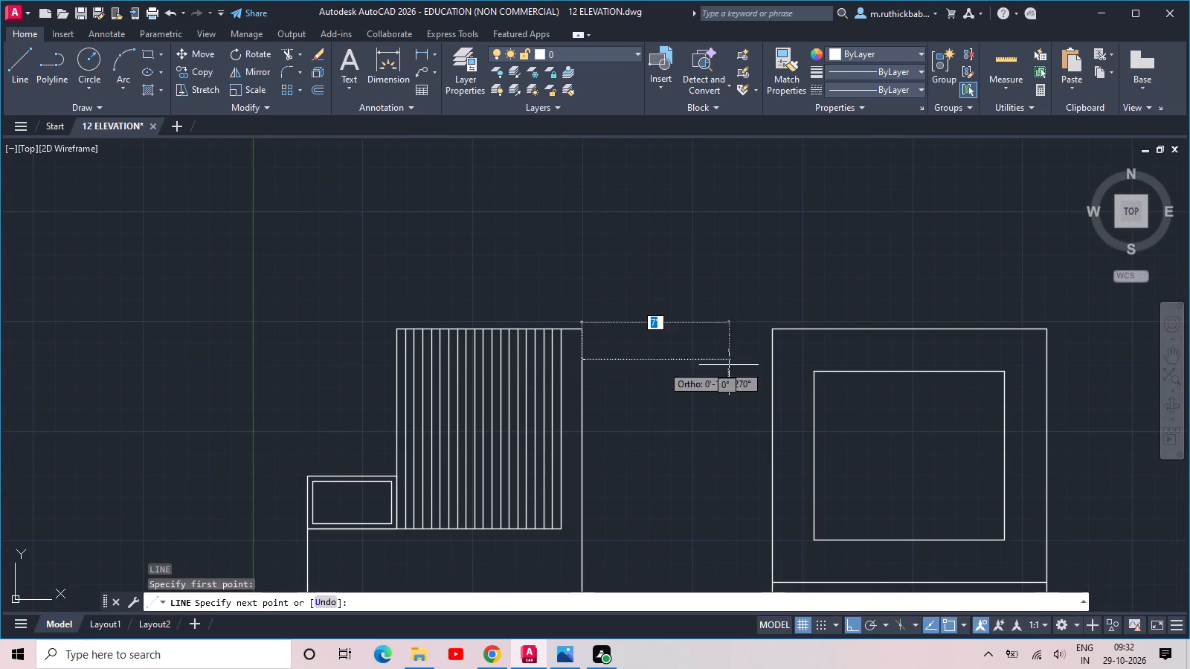
pyautogui.click(776, 361)
pyautogui.press('space')
# Draw a rectangle about 1'-10" high on top of the right bay, set in slightly from both sides.
pyautogui.scroll(-1, 771, 358)
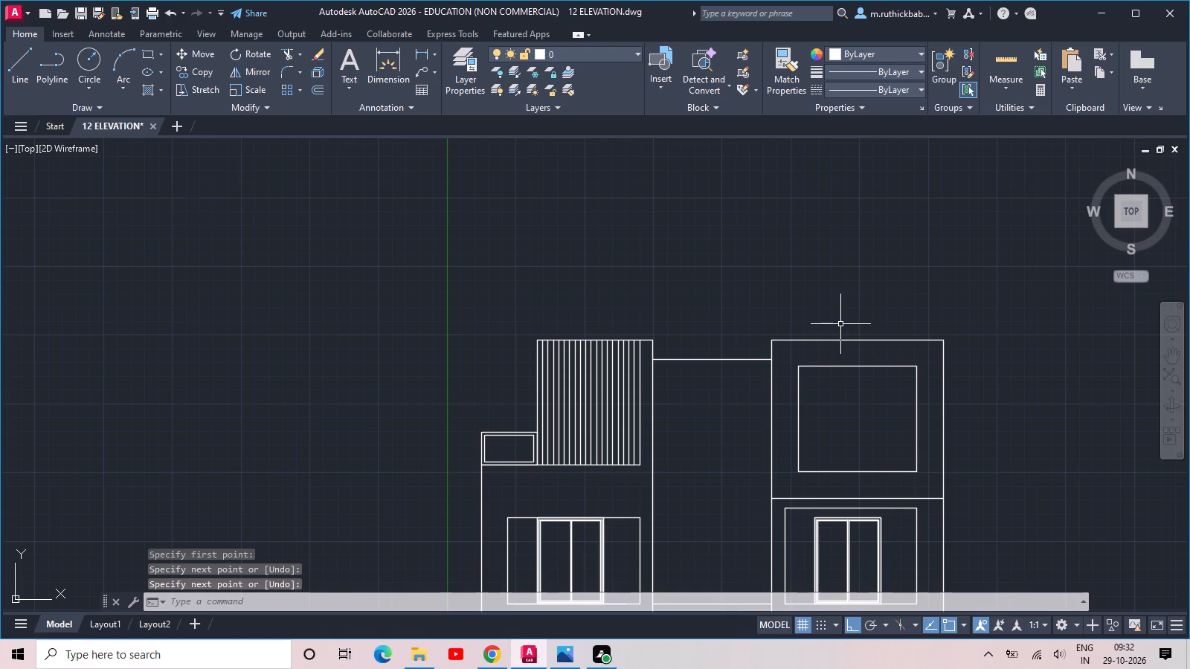
pyautogui.press('r')
pyautogui.press('e')
pyautogui.write('C')
pyautogui.press('space')
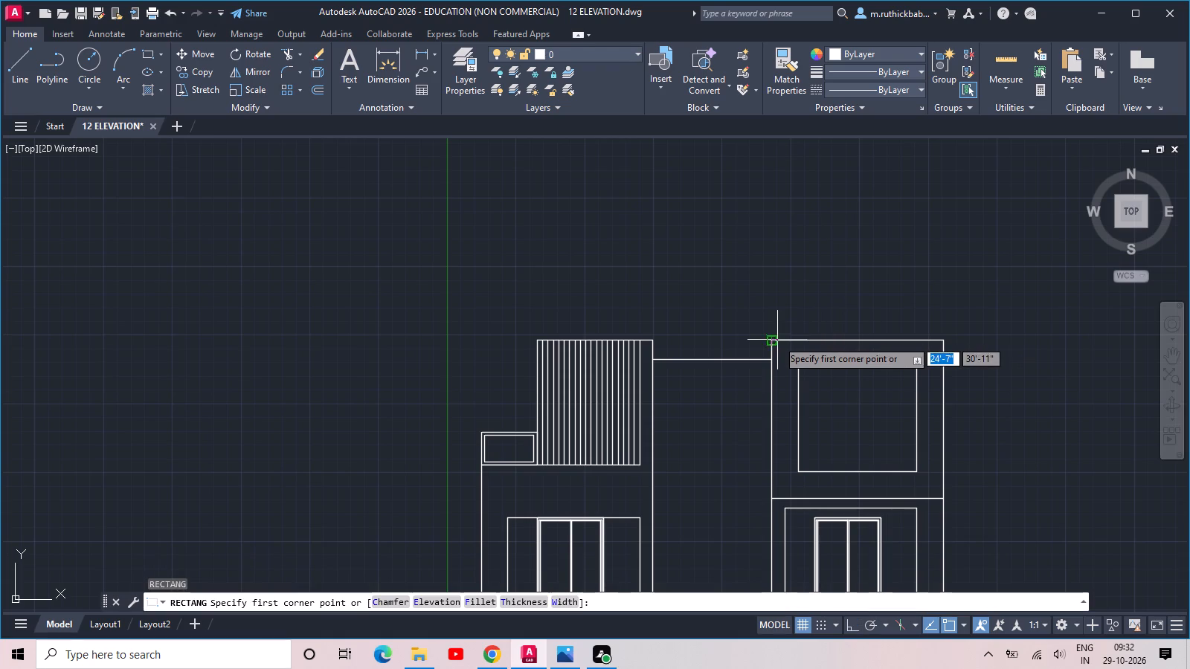
pyautogui.click(791, 337)
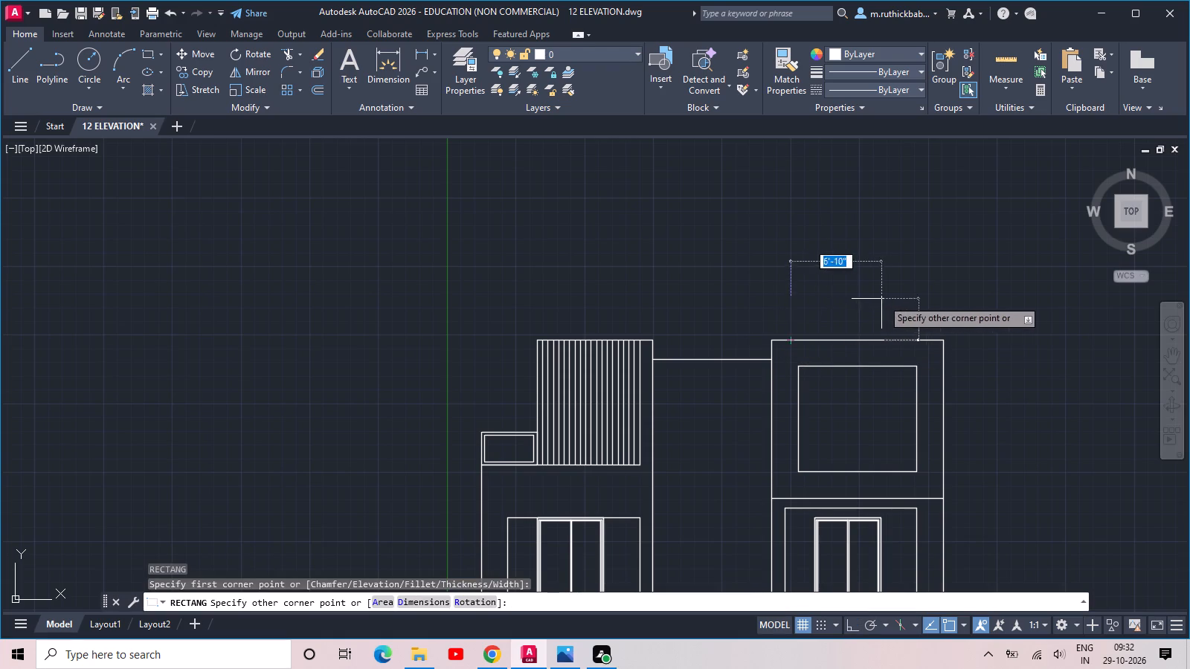
pyautogui.click(927, 315)
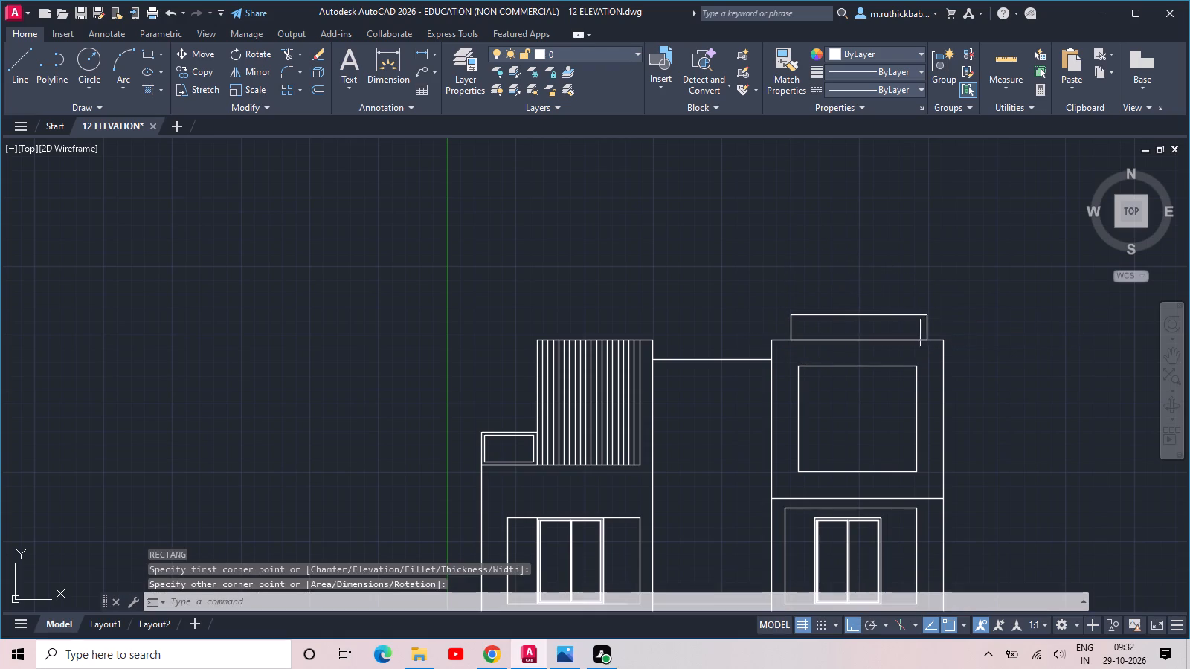
# Draw a thin cap rectangle about 13' wide on top of the new rectangle, spanning the right bay's full width.
pyautogui.press('space')
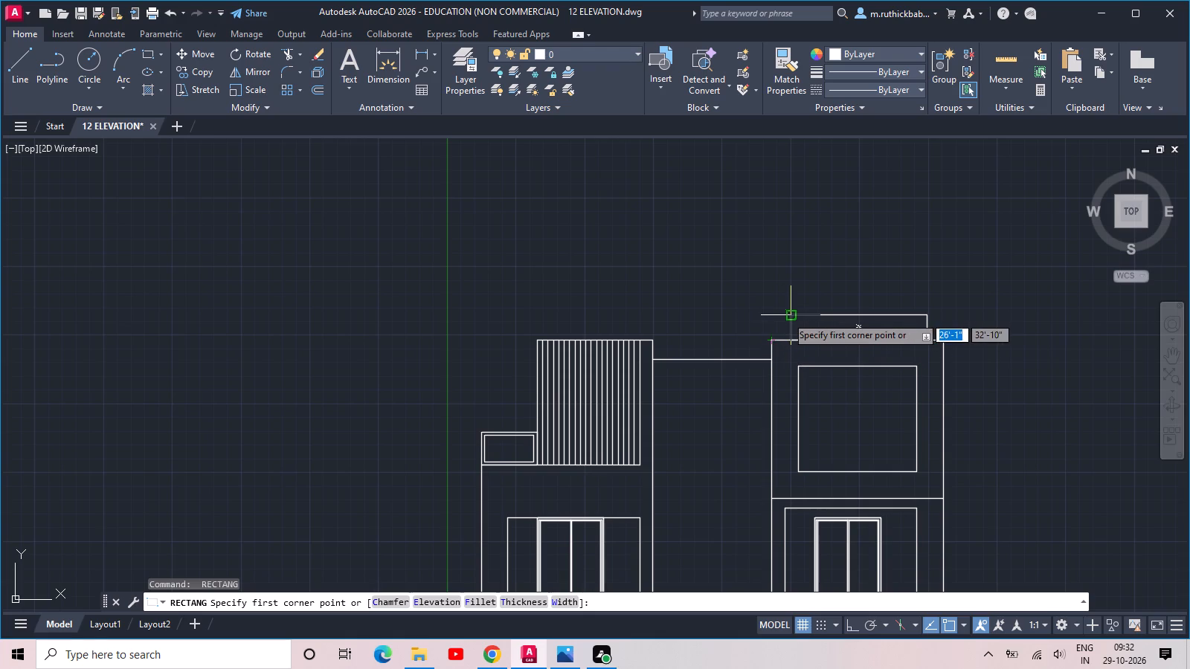
pyautogui.click(774, 315)
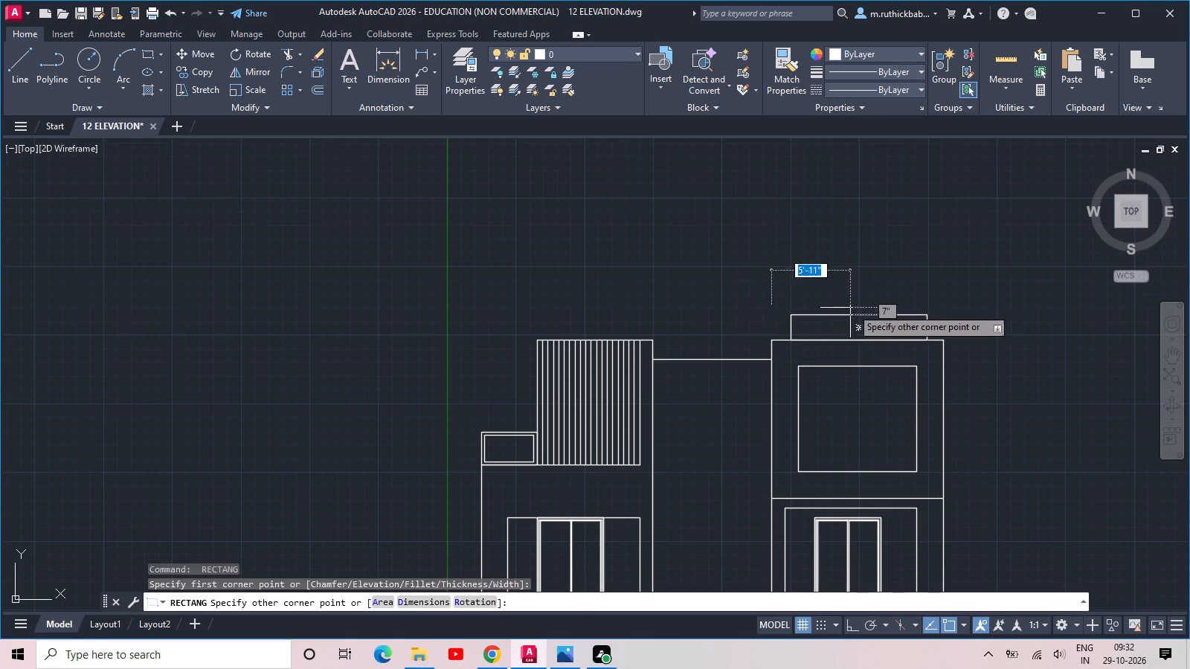
pyautogui.click(945, 303)
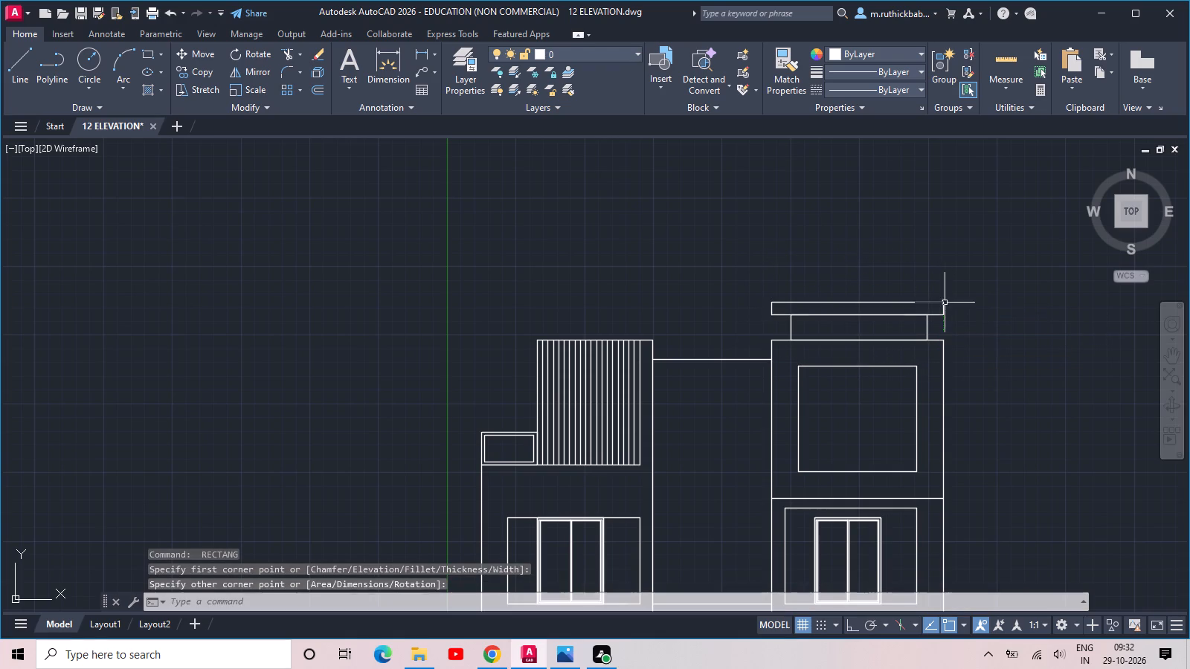
# Save the drawing with the new roof cap.
pyautogui.scroll(-2, 868, 314)
pyautogui.moveTo(870, 401); pyautogui.dragTo(842, 345, button='middle')
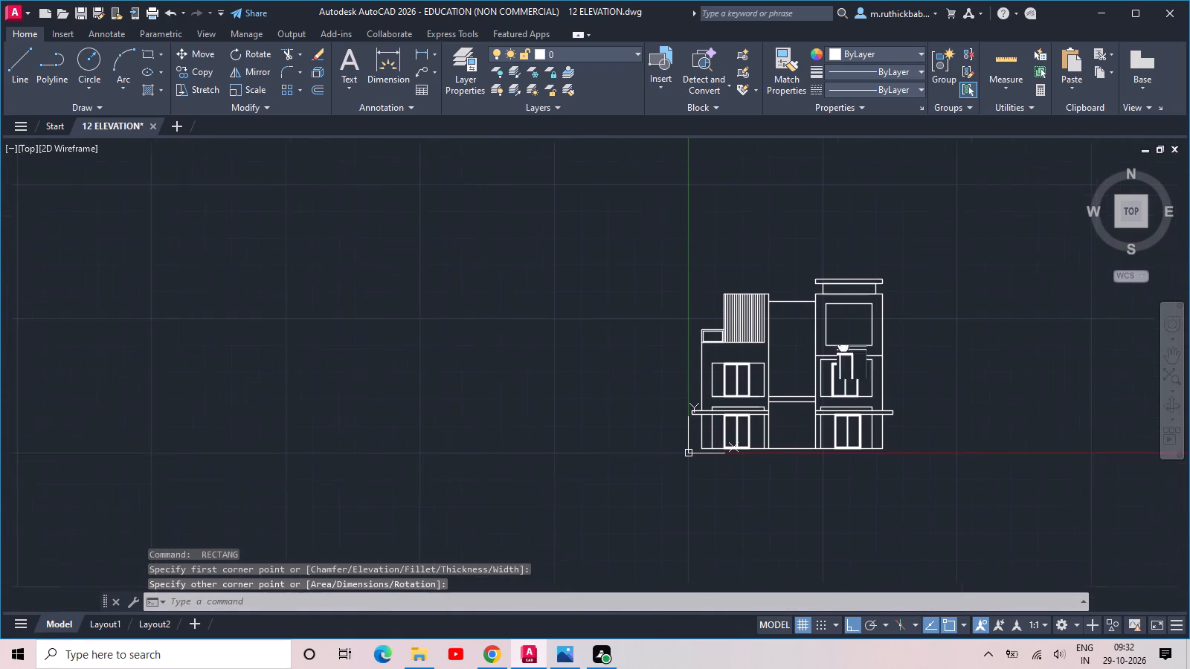
pyautogui.moveTo(842, 345); pyautogui.dragTo(841, 343, button='middle')
pyautogui.hotkey('ctrl', 's')
pyautogui.hotkey('ctrl', 's')
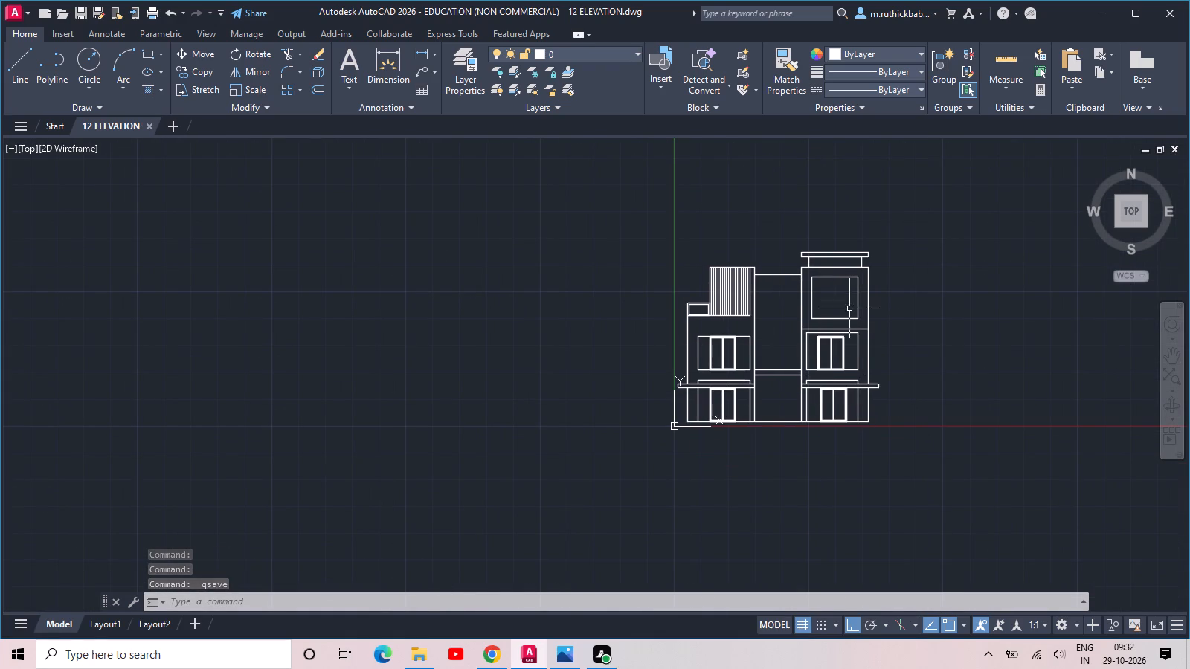
# Copy the right bay's framed window 10' up into the upper panel, using the frames' lower-right corners as reference points.
pyautogui.scroll(2, 849, 308)
pyautogui.scroll(1, 808, 387)
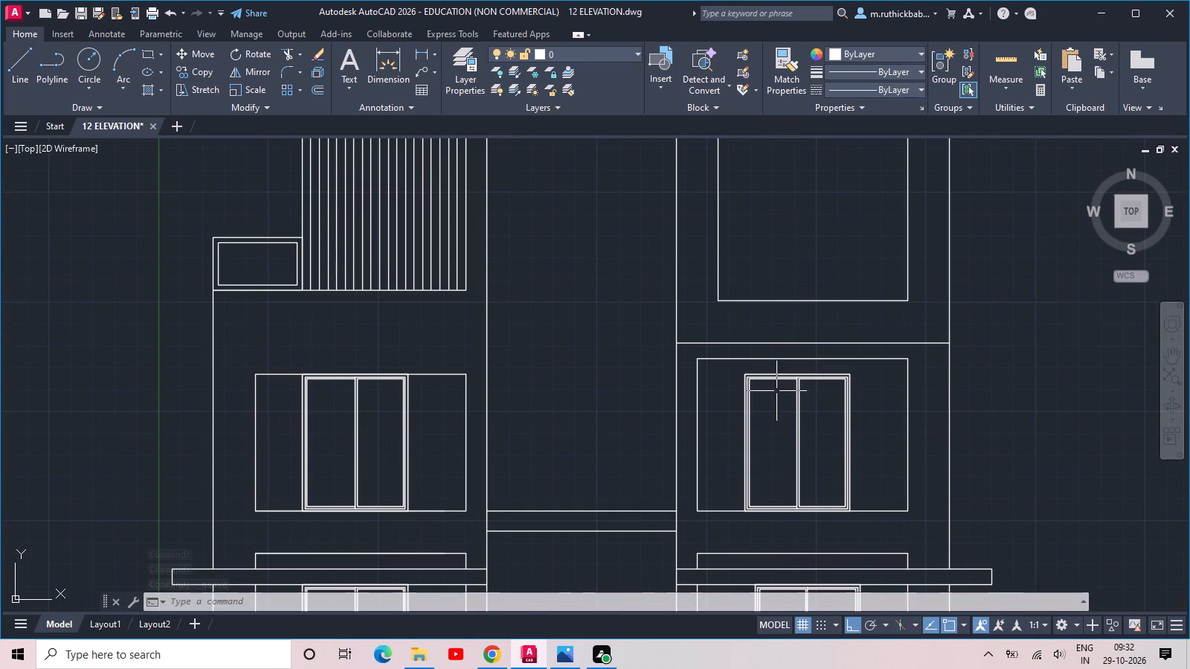
pyautogui.click(721, 362)
pyautogui.click(865, 529)
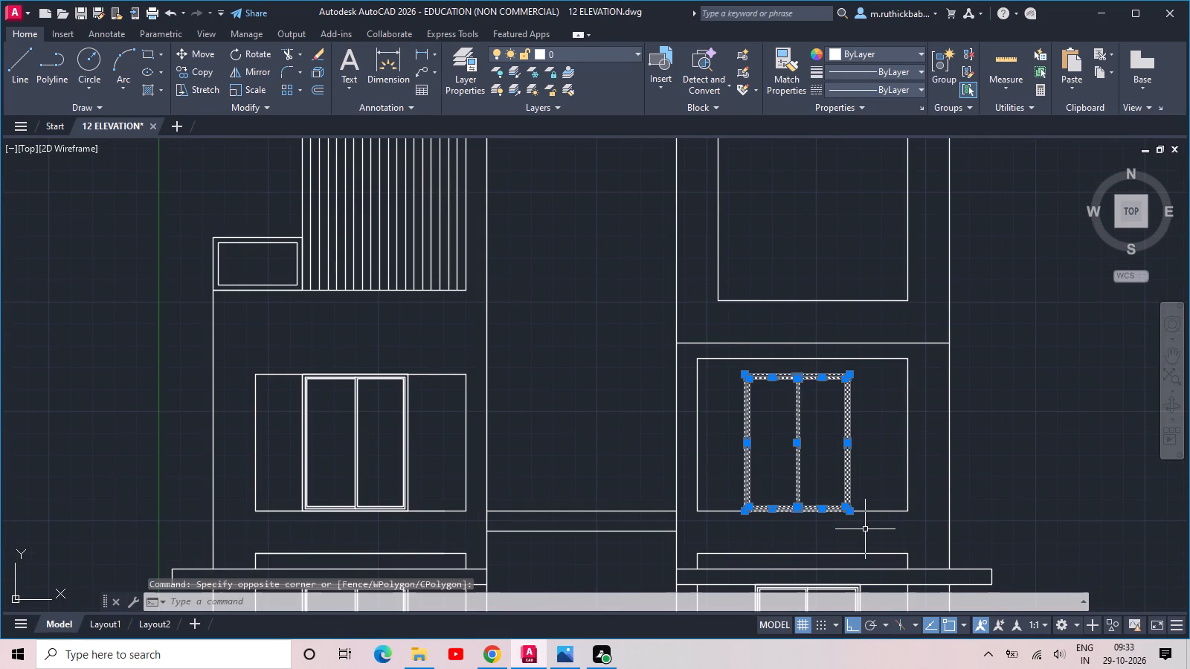
pyautogui.write('CO')
pyautogui.press('space')
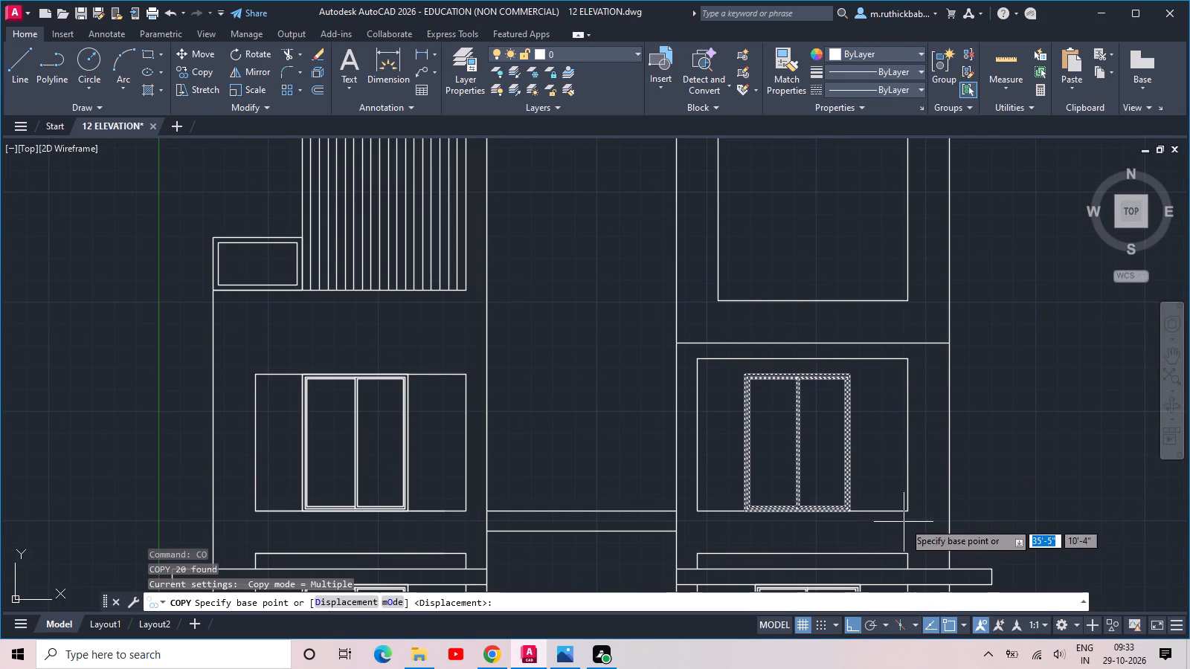
pyautogui.doubleClick(906, 516)
pyautogui.click(910, 300)
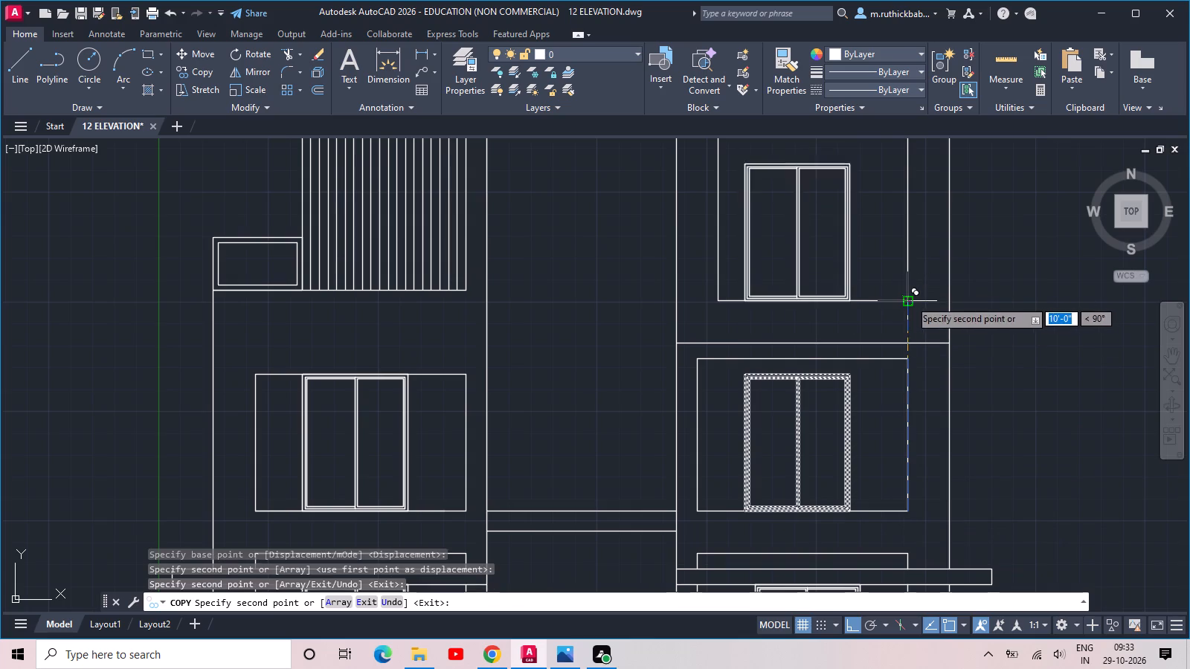
# Stretch the top of the upper panel's copied framed window up to the panel's top edge.
pyautogui.scroll(-2, 900, 277)
pyautogui.moveTo(892, 285); pyautogui.dragTo(869, 395, button='middle')
pyautogui.press('Escape')
pyautogui.scroll(2, 816, 334)
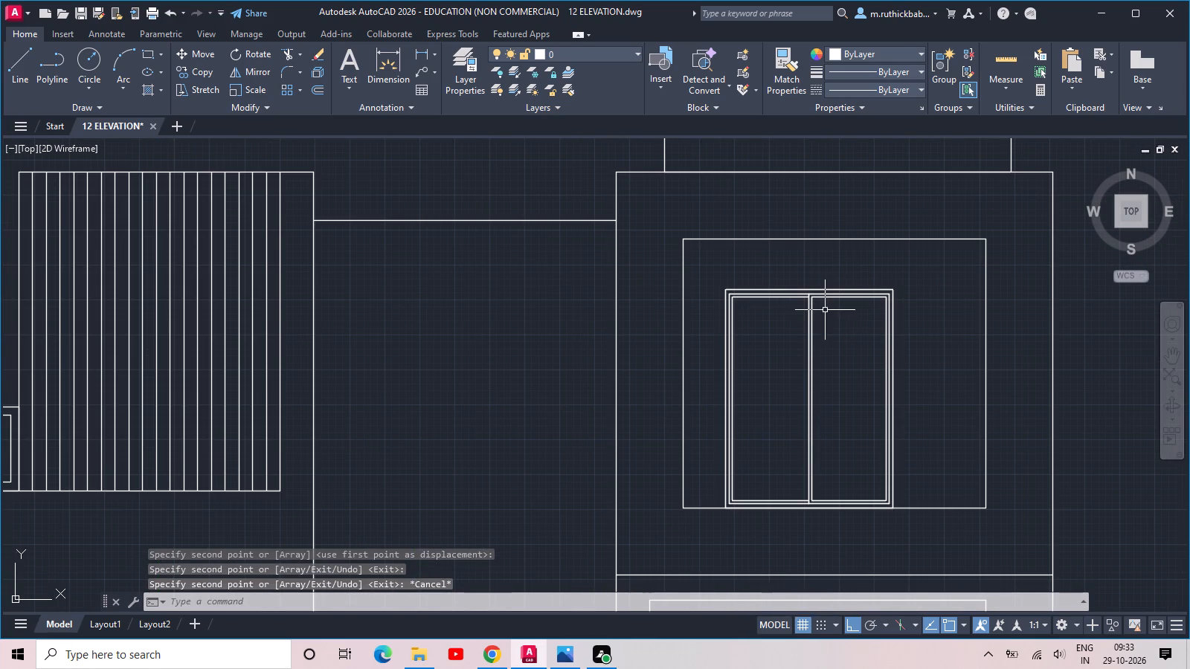
pyautogui.click(199, 89)
pyautogui.click(932, 279)
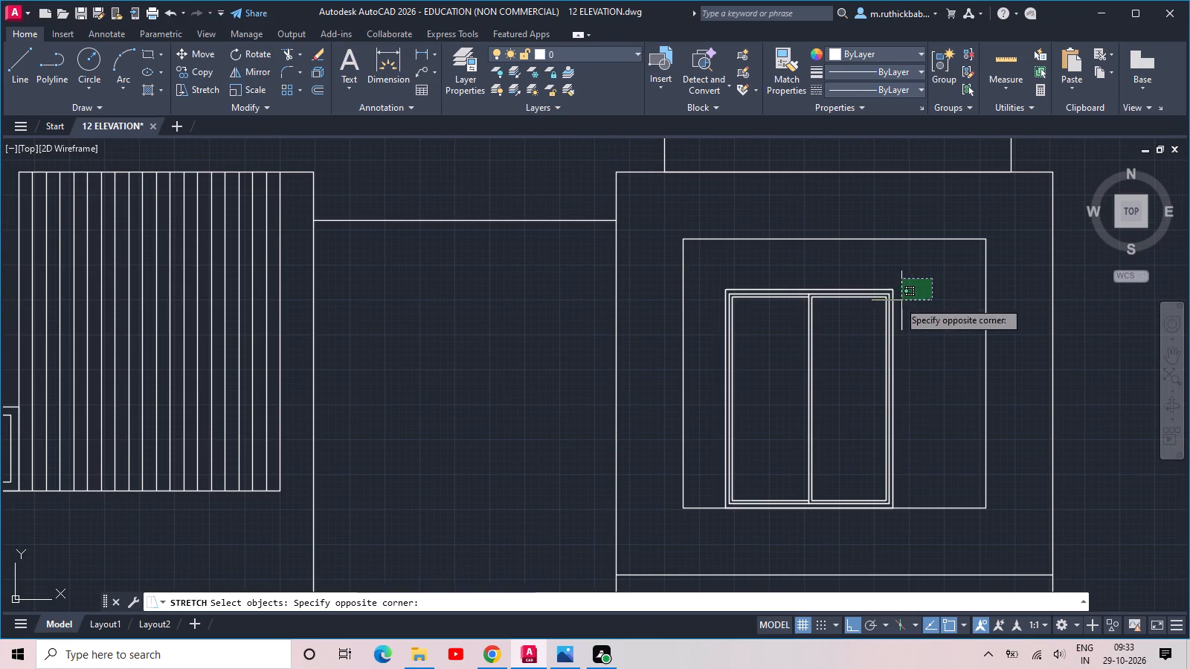
pyautogui.click(702, 321)
pyautogui.press('space')
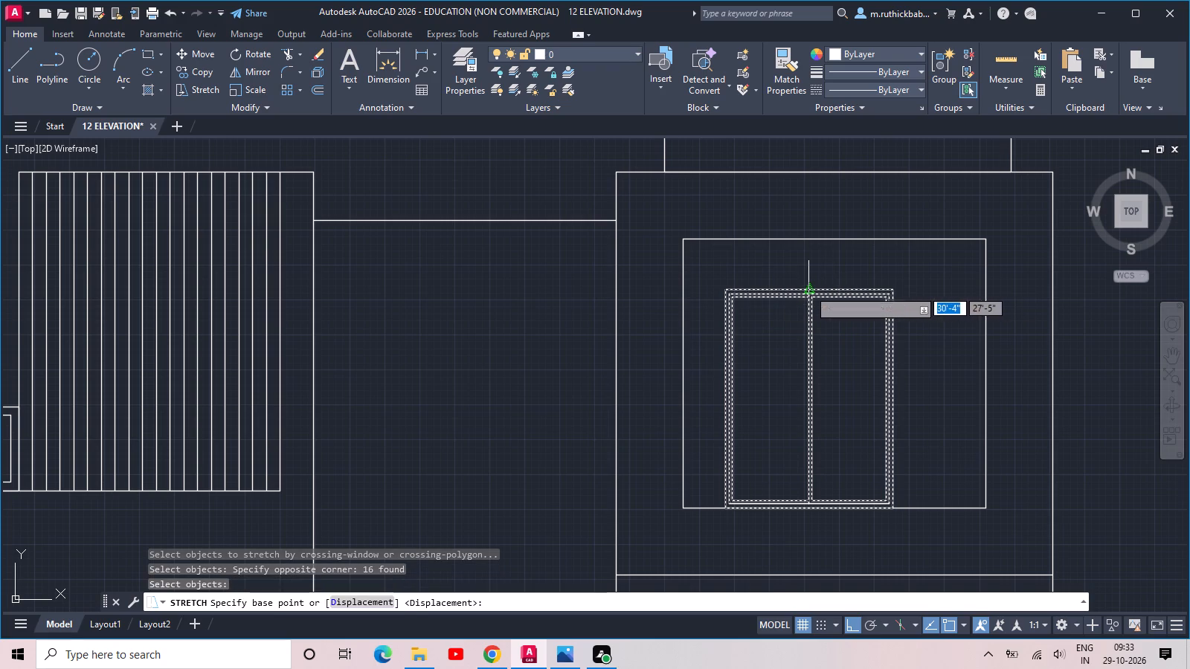
pyautogui.click(807, 289)
pyautogui.click(808, 239)
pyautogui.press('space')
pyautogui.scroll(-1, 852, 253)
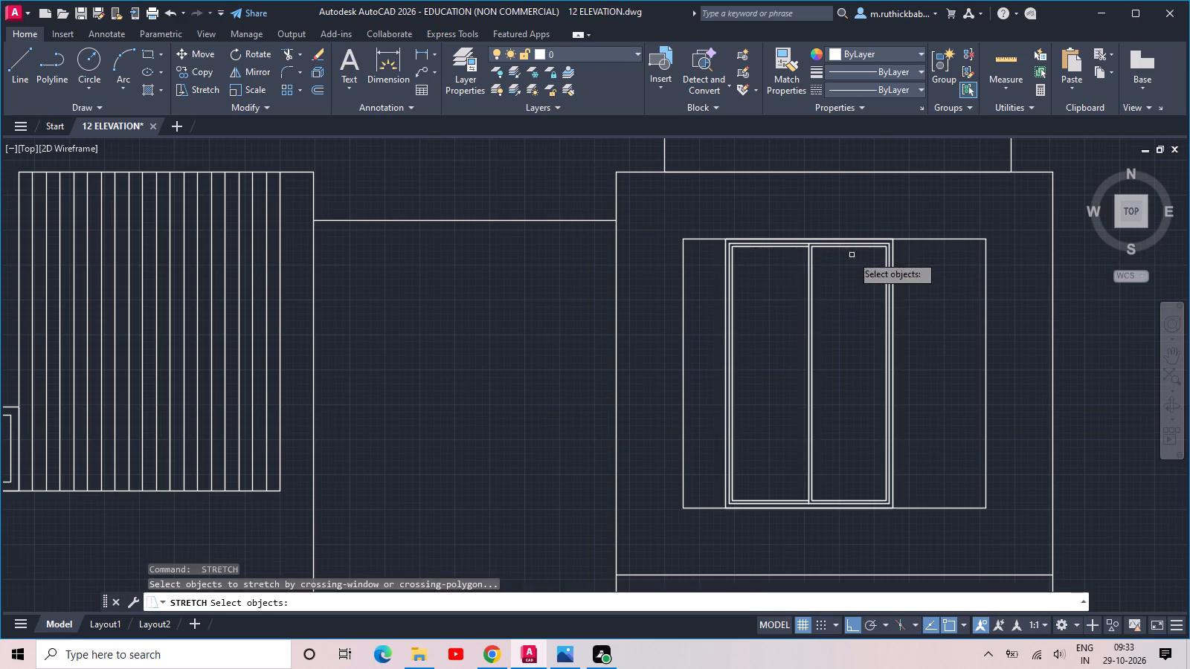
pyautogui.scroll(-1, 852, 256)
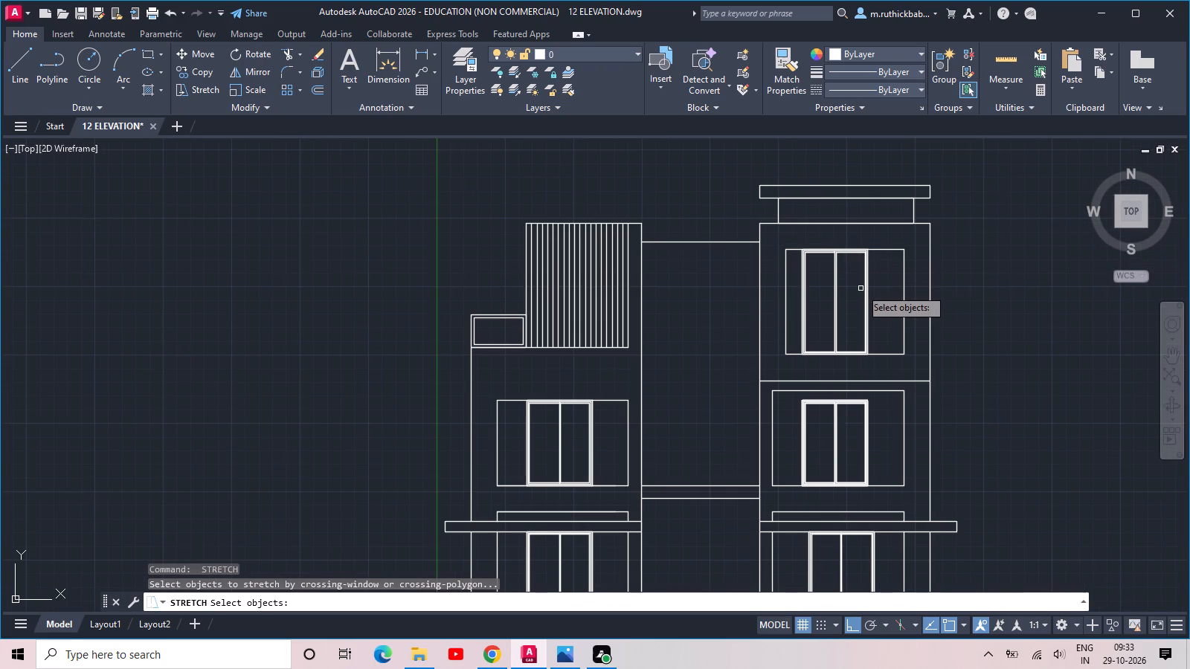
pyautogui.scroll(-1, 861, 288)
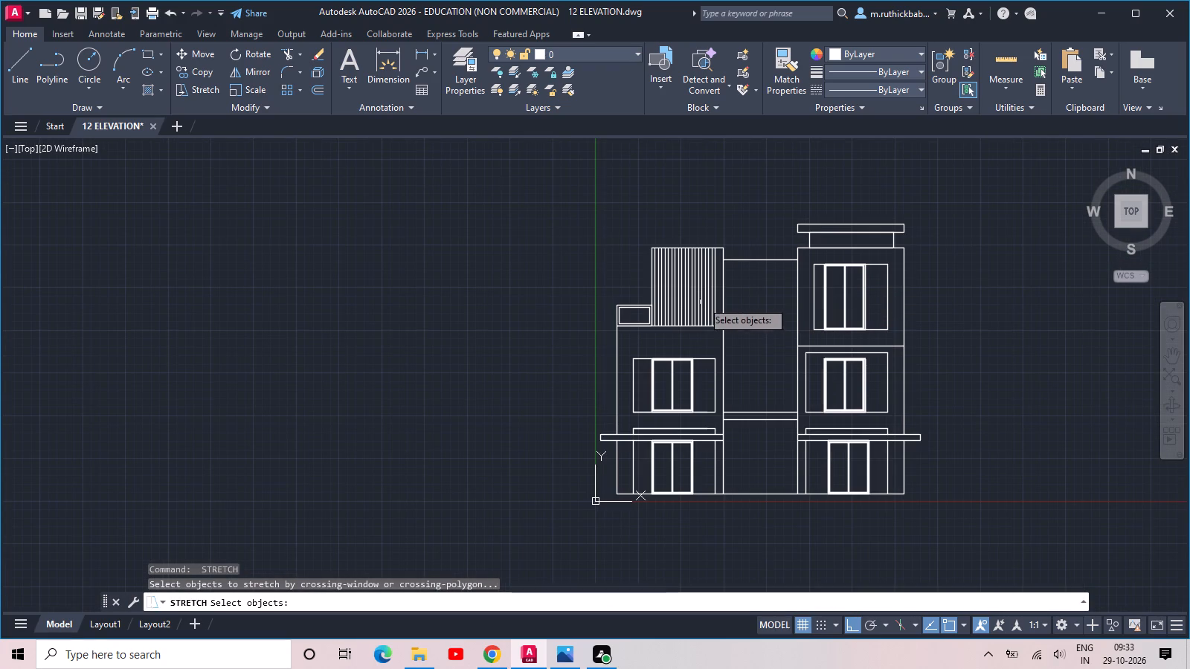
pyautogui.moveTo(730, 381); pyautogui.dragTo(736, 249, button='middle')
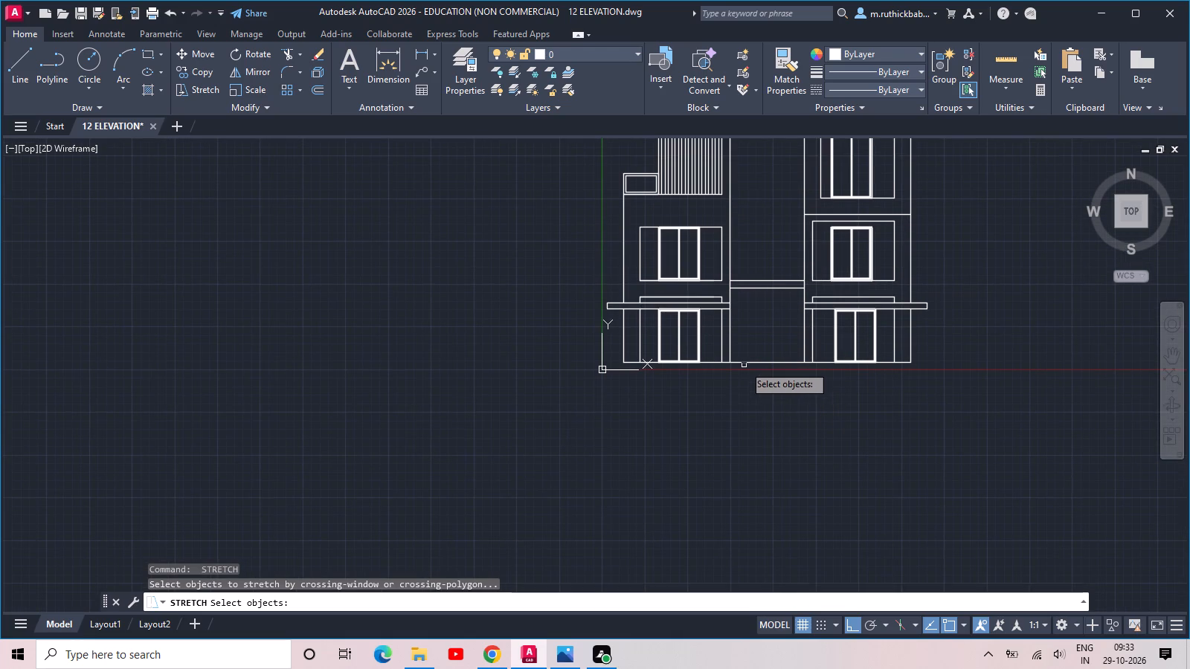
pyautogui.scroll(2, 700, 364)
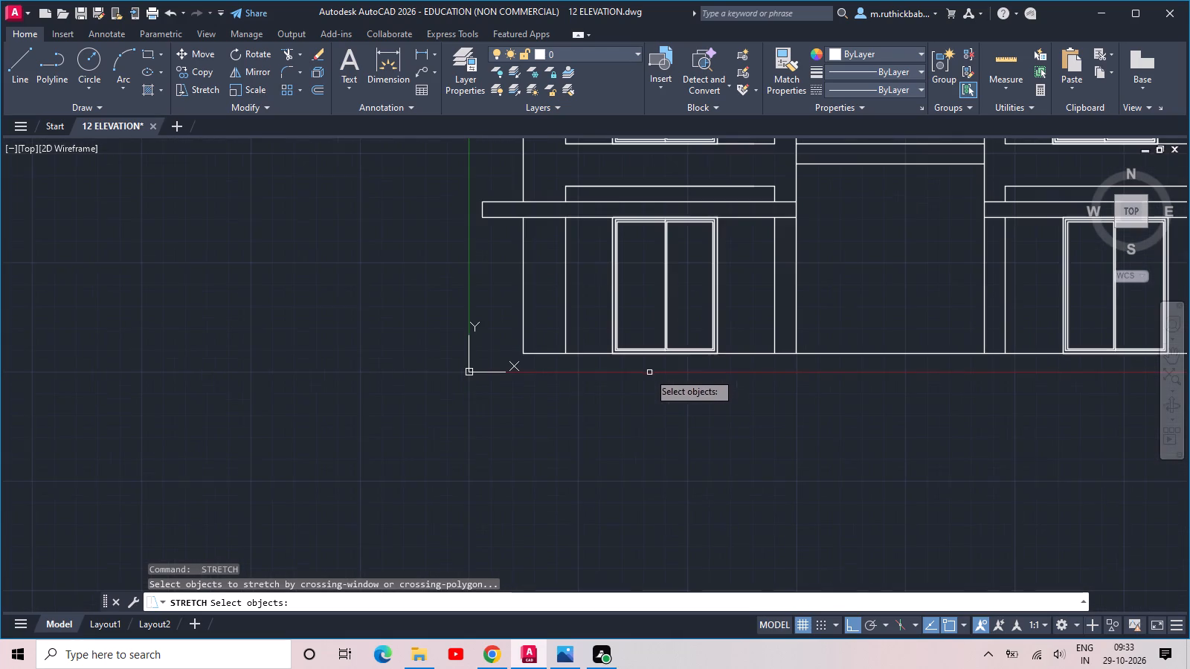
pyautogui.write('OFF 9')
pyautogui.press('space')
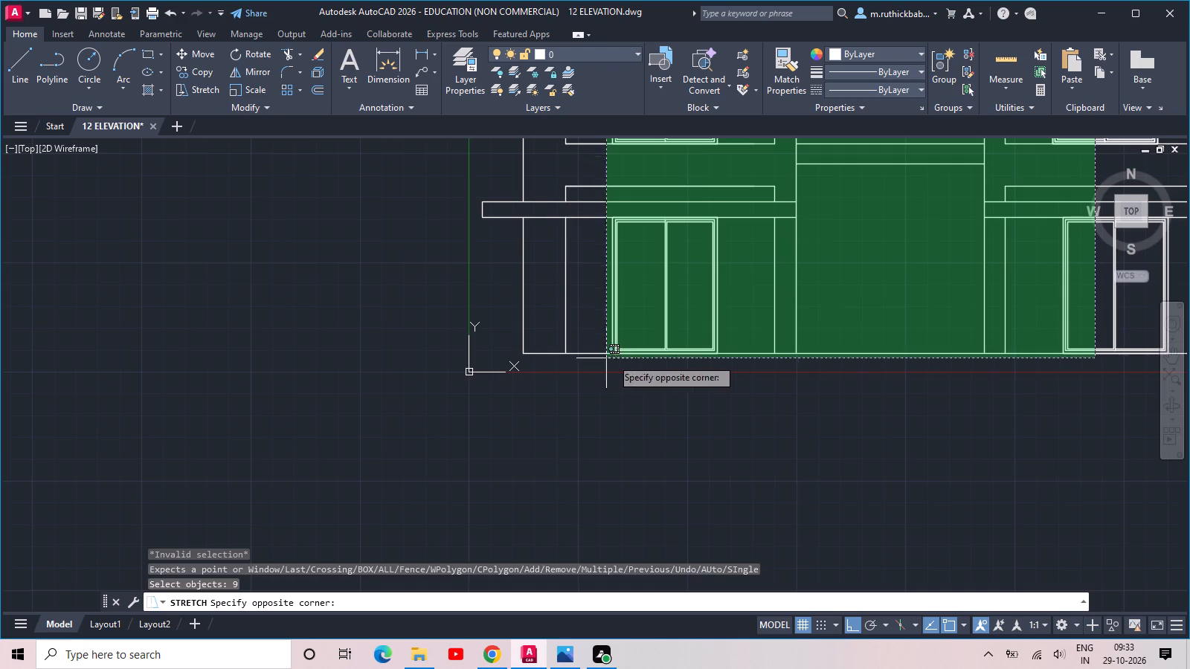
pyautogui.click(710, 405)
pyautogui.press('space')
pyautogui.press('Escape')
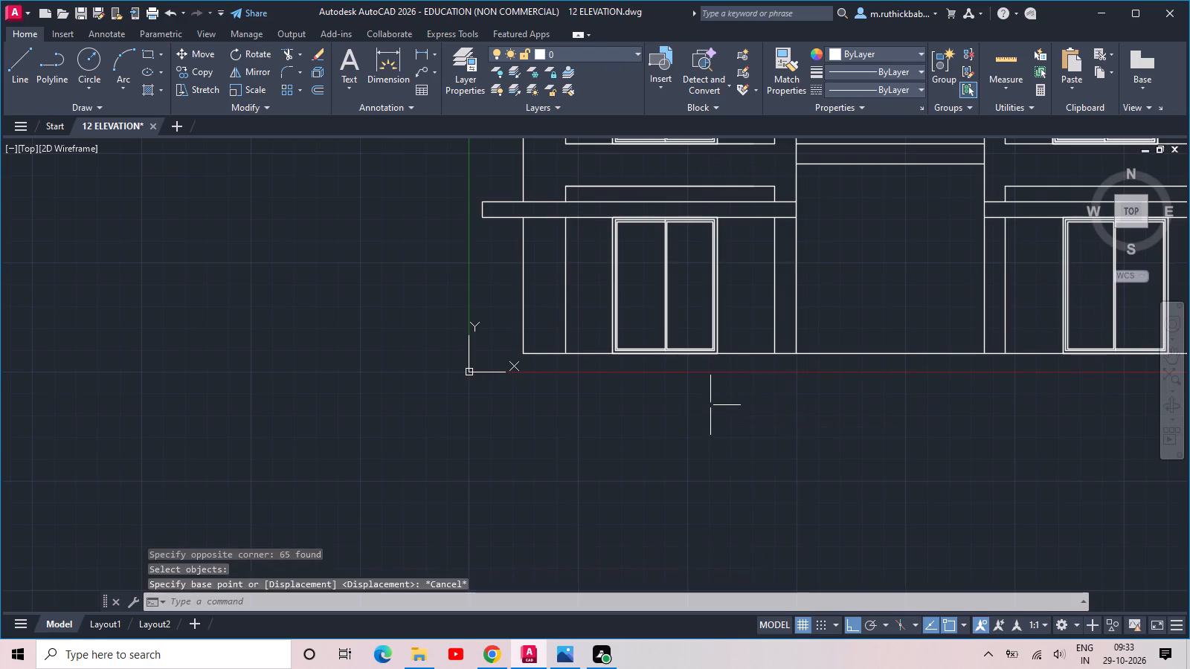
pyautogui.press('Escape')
# Offset the building's bottom base line 9" downward.
pyautogui.write('OFF')
pyautogui.press('space')
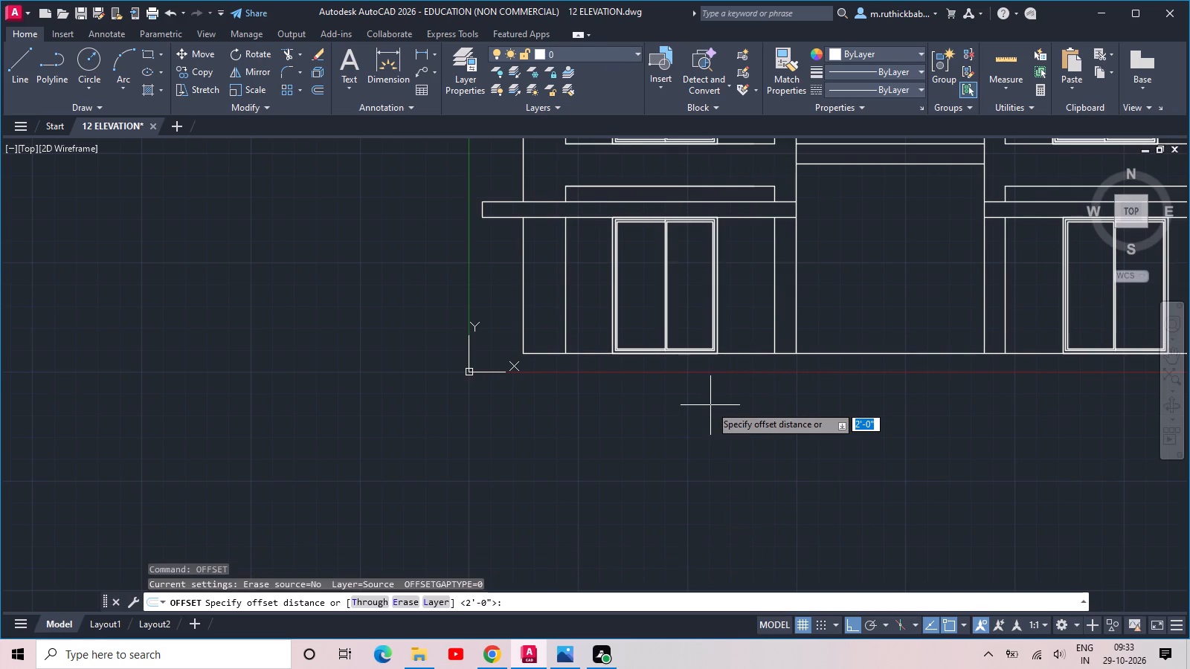
pyautogui.write('9')
pyautogui.press('space')
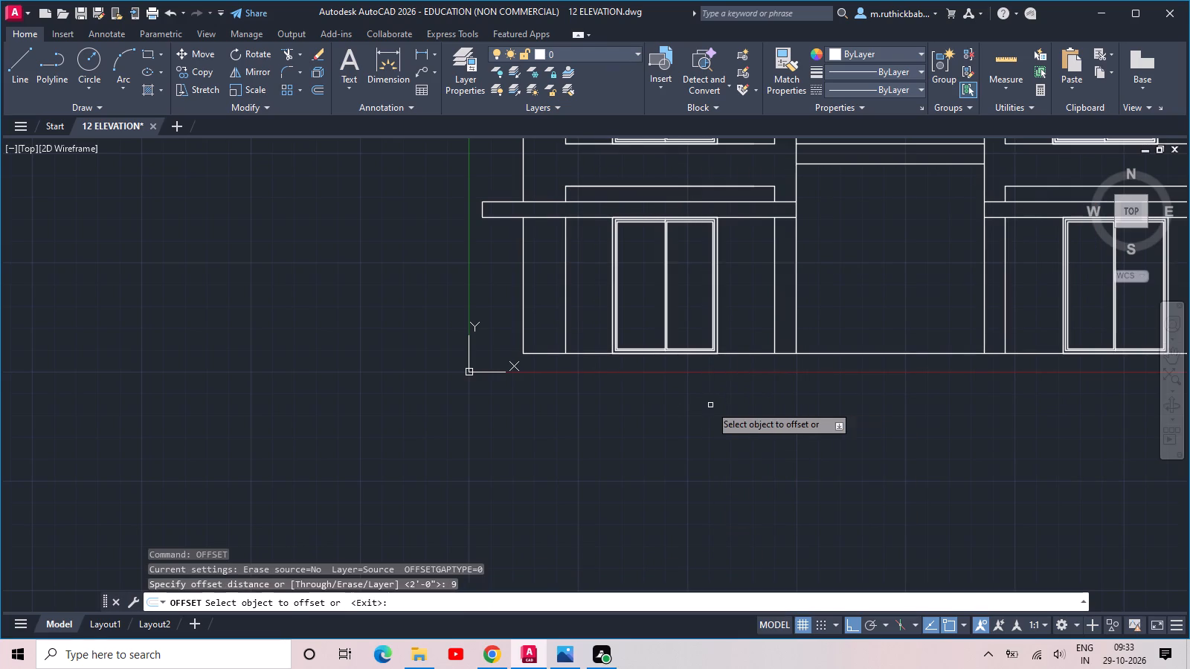
pyautogui.click(736, 353)
pyautogui.click(731, 375)
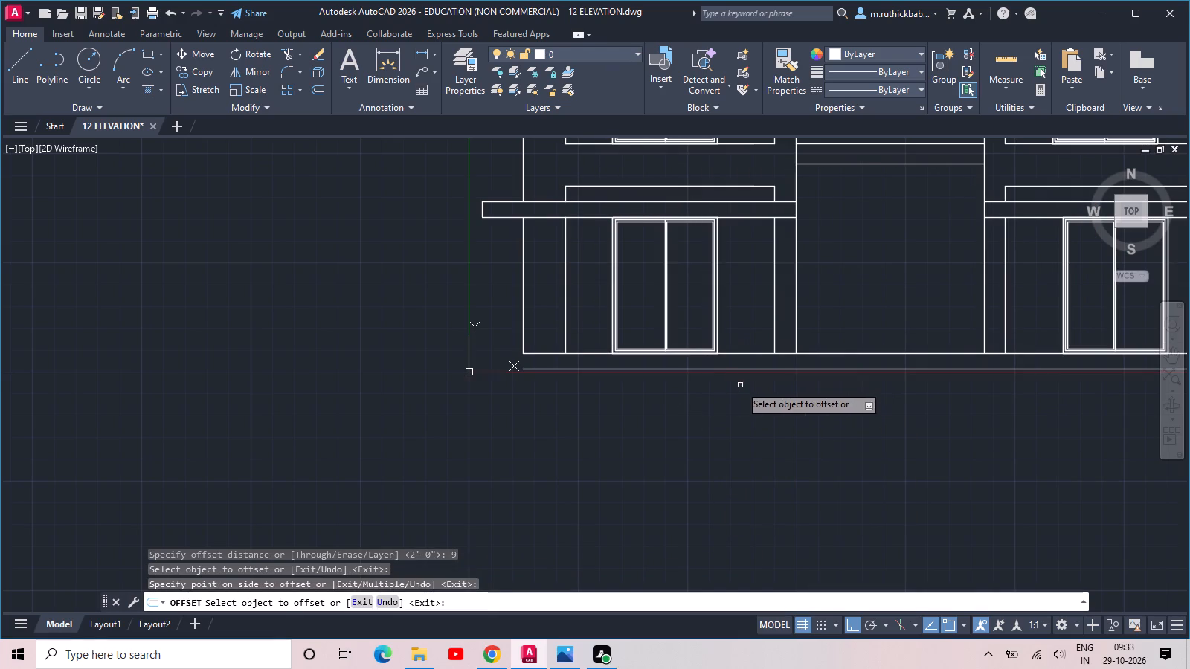
pyautogui.press('Escape')
# Extend the building's left and right outer wall lines down to the new lower base line.
pyautogui.press('e')
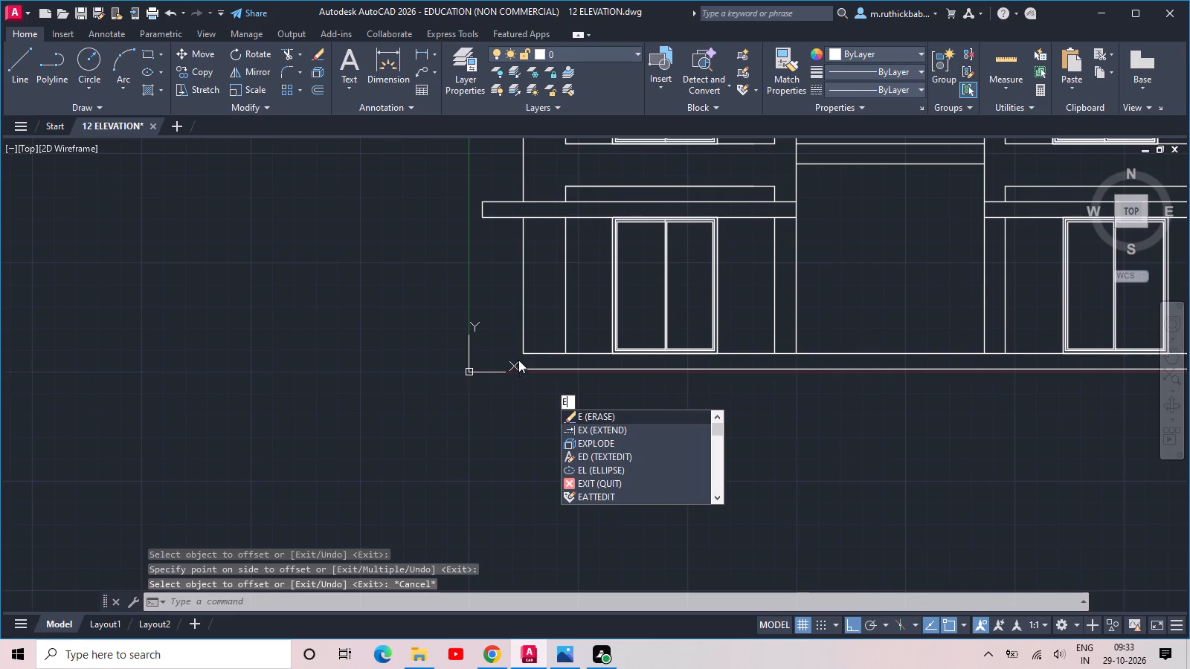
pyautogui.press('x')
pyautogui.press('space')
pyautogui.press('space')
pyautogui.click(523, 334)
pyautogui.scroll(-2, 716, 399)
pyautogui.moveTo(869, 399); pyautogui.dragTo(744, 418, button='middle')
pyautogui.scroll(3, 852, 398)
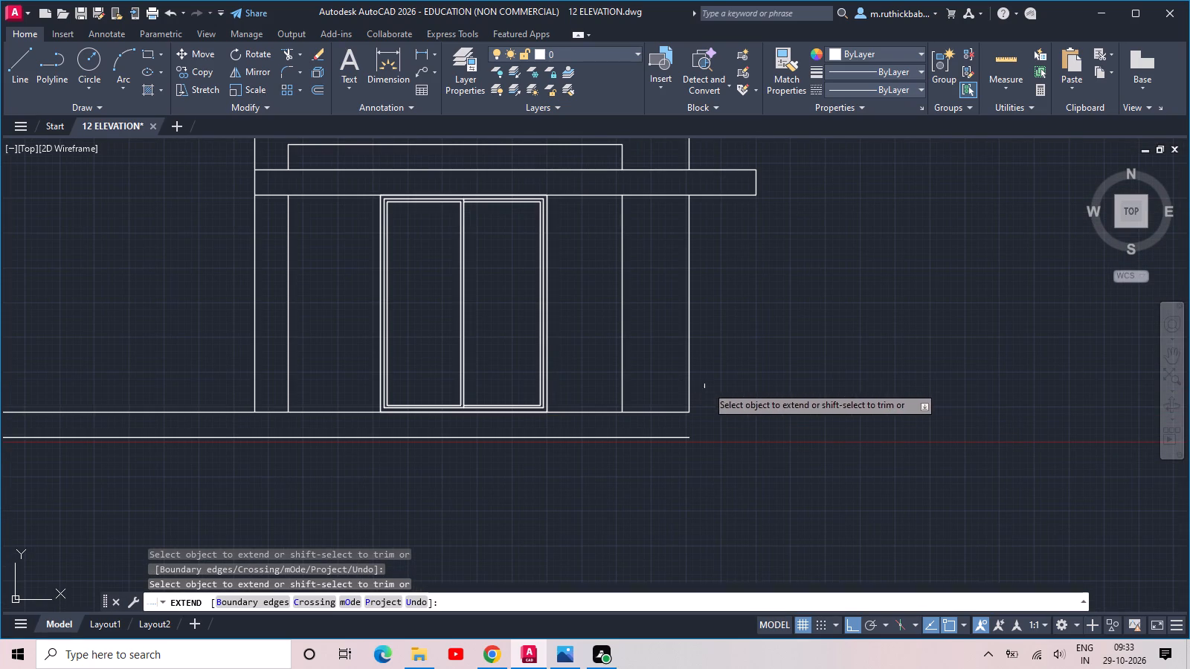
pyautogui.click(689, 387)
pyautogui.scroll(-3, 700, 384)
pyautogui.press('space')
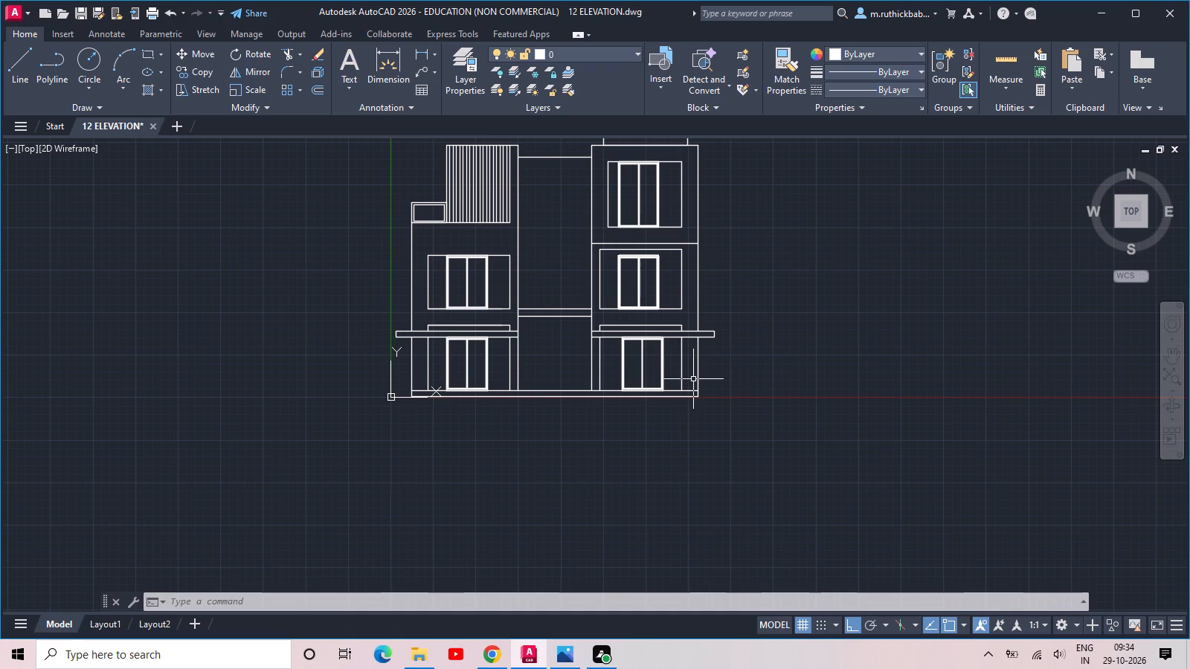
# Save the drawing with the stretched upper window and the new base strip.
pyautogui.scroll(-1, 693, 379)
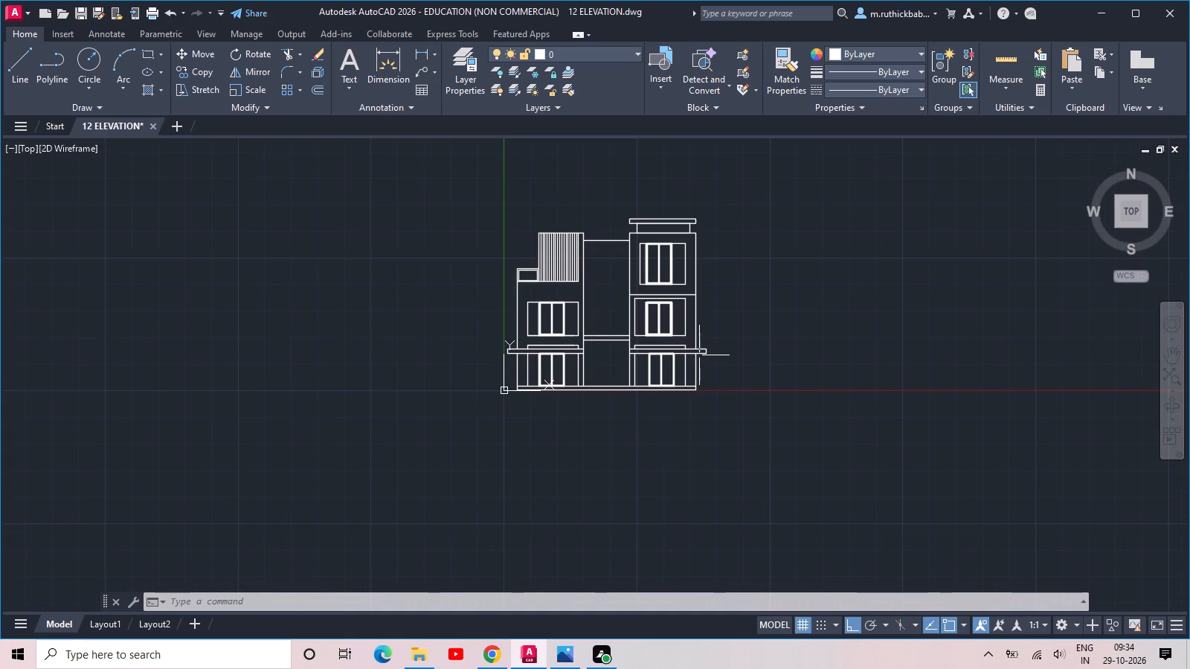
pyautogui.hotkey('ctrl', 's')
pyautogui.hotkey('ctrl', 's')
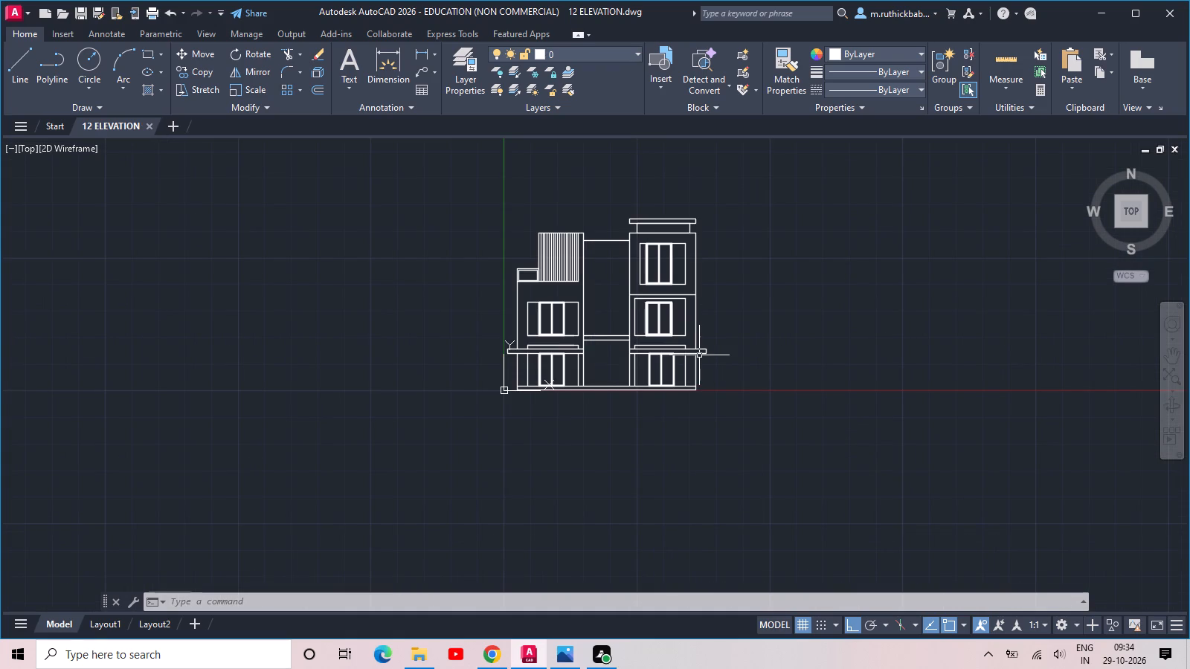
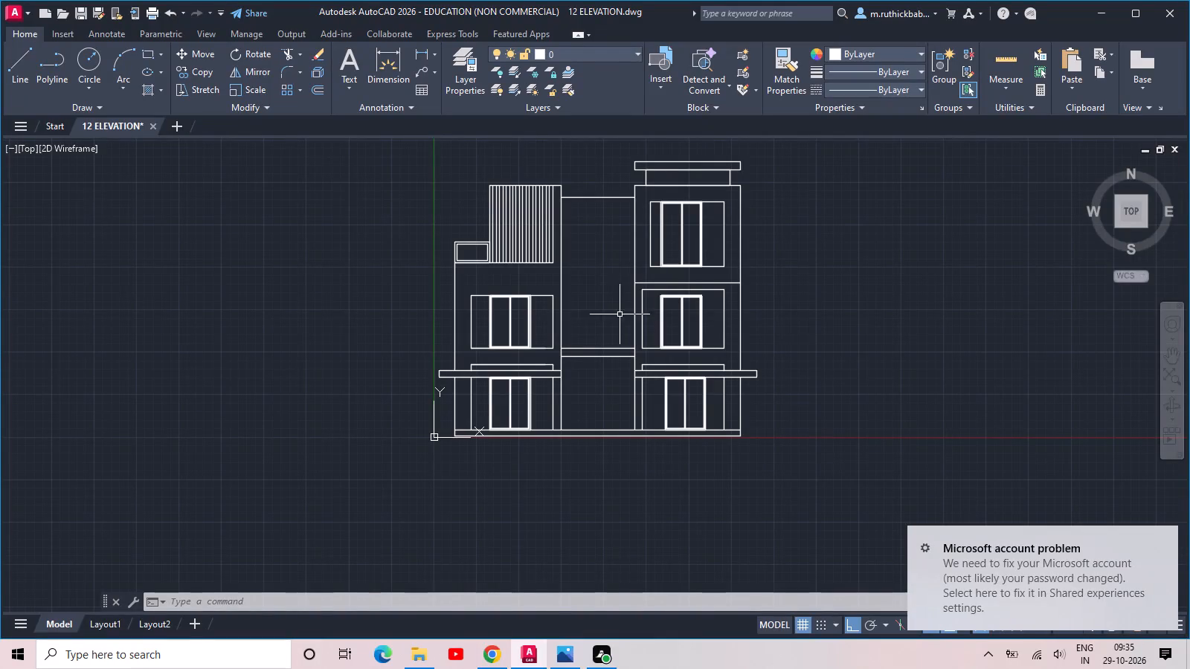
# Hatch the tall central bay between the two wings with the user-defined USER line pattern.
pyautogui.click(143, 91)
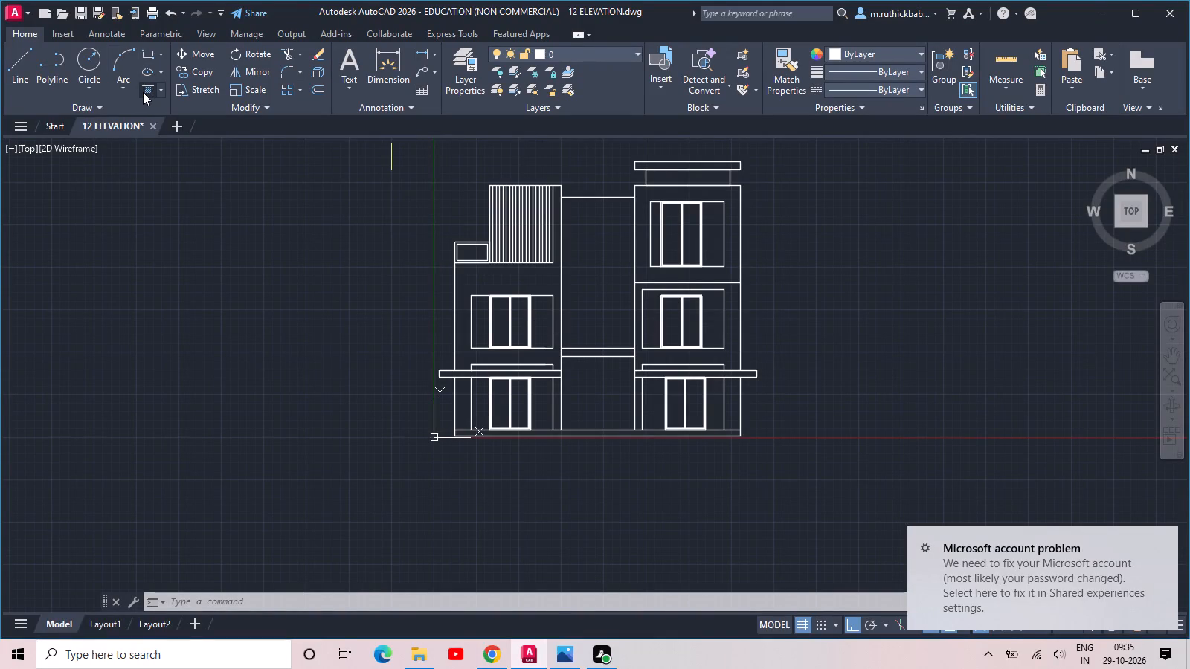
pyautogui.click(144, 91)
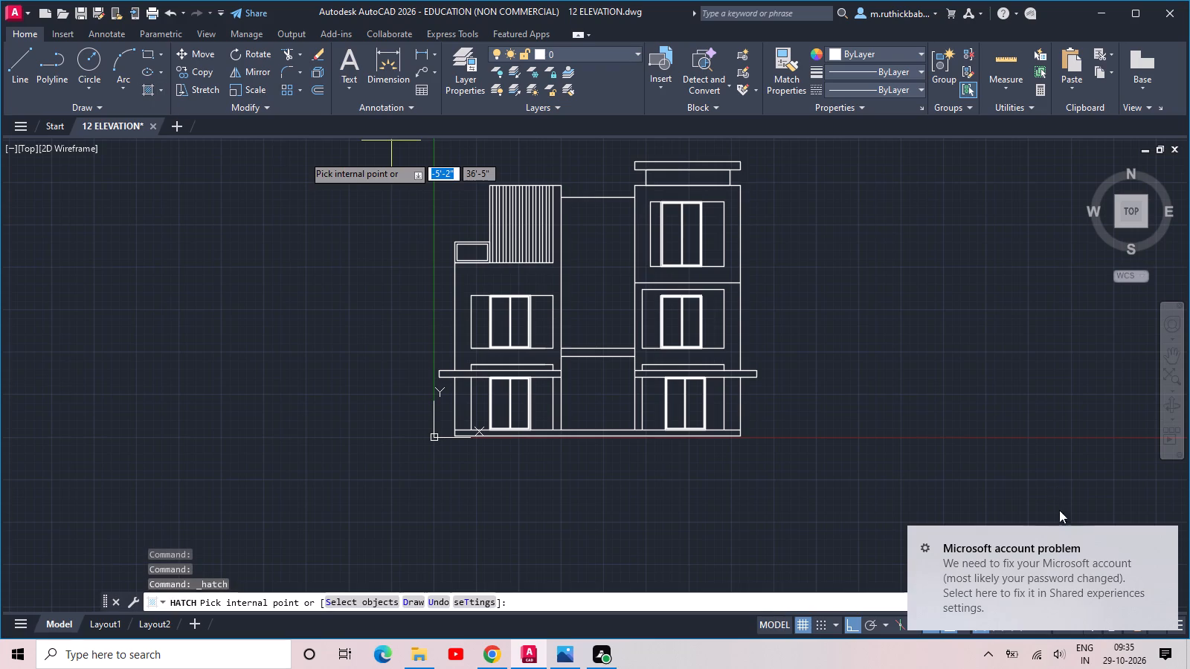
pyautogui.click(1166, 537)
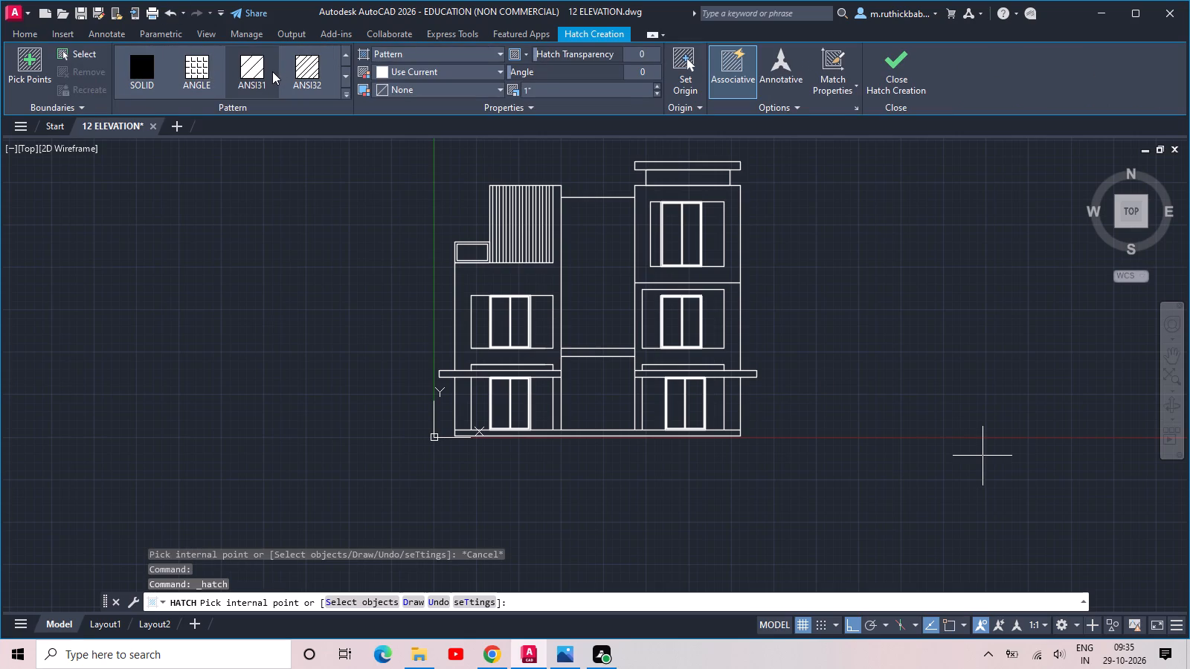
pyautogui.scroll(-5, 272, 71)
pyautogui.scroll(1, 271, 73)
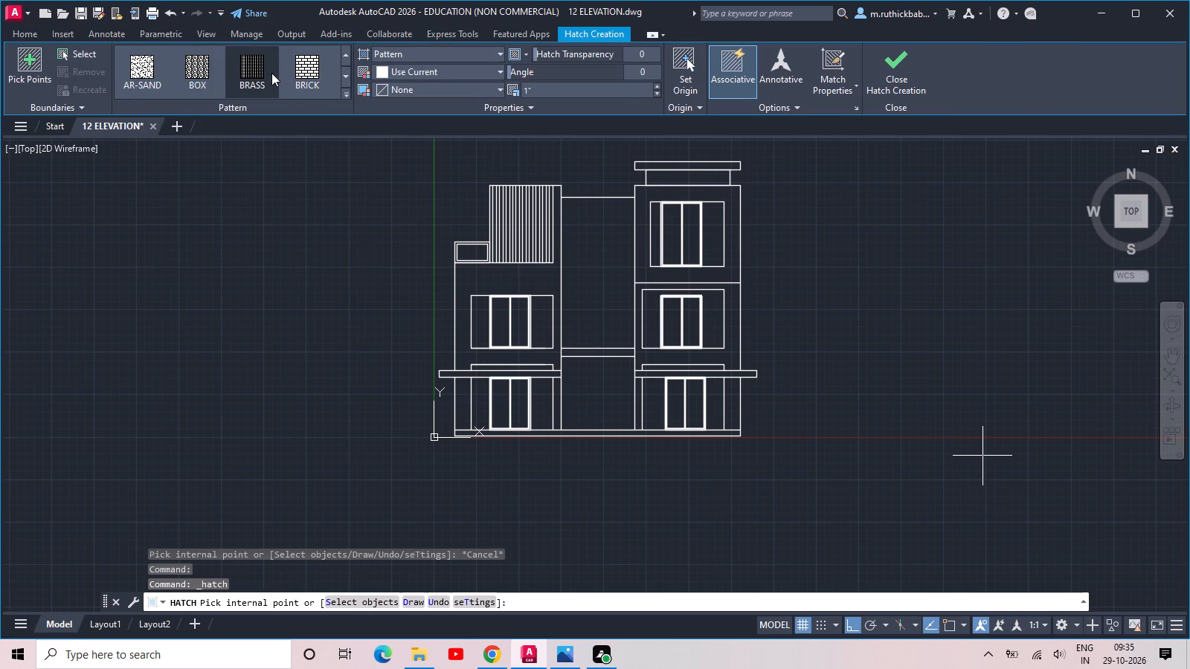
pyautogui.scroll(3, 271, 73)
pyautogui.scroll(-8, 271, 73)
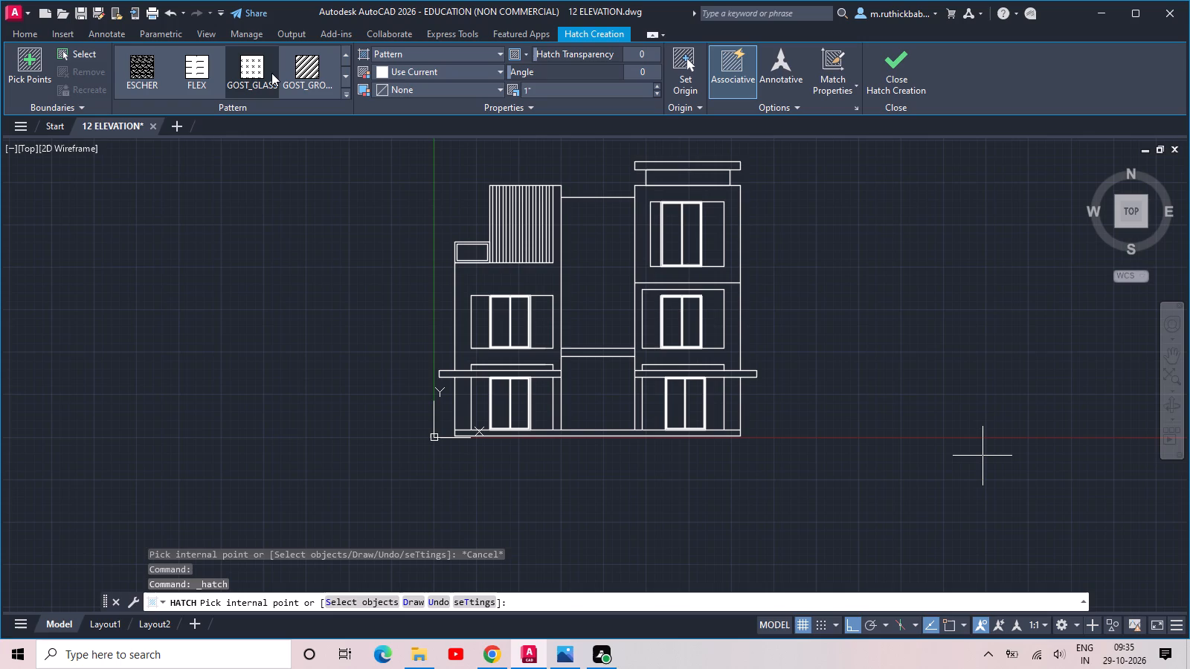
pyautogui.scroll(-5, 271, 73)
pyautogui.scroll(3, 281, 80)
pyautogui.scroll(-3, 286, 72)
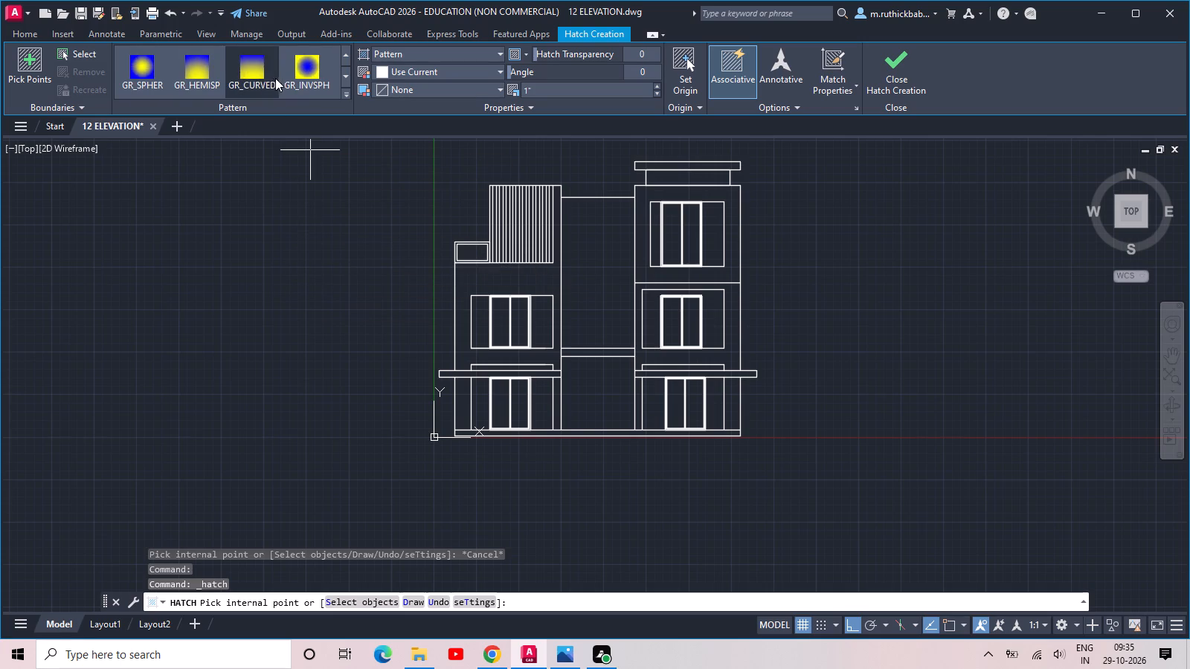
pyautogui.scroll(-5, 276, 78)
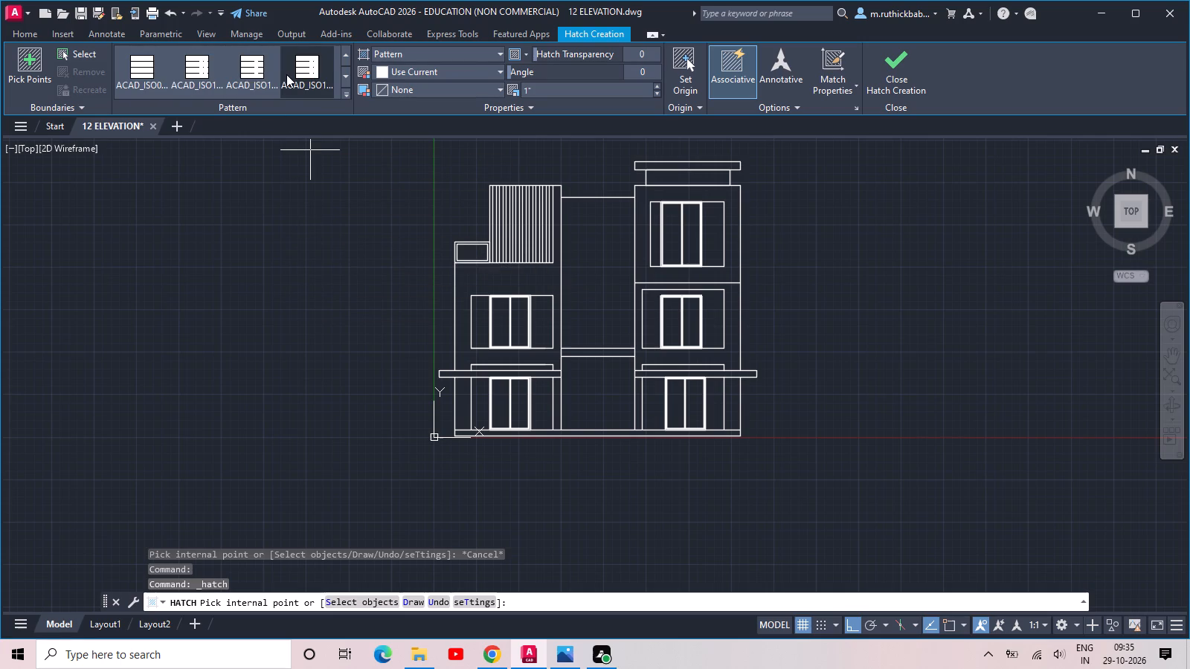
pyautogui.scroll(-4, 286, 74)
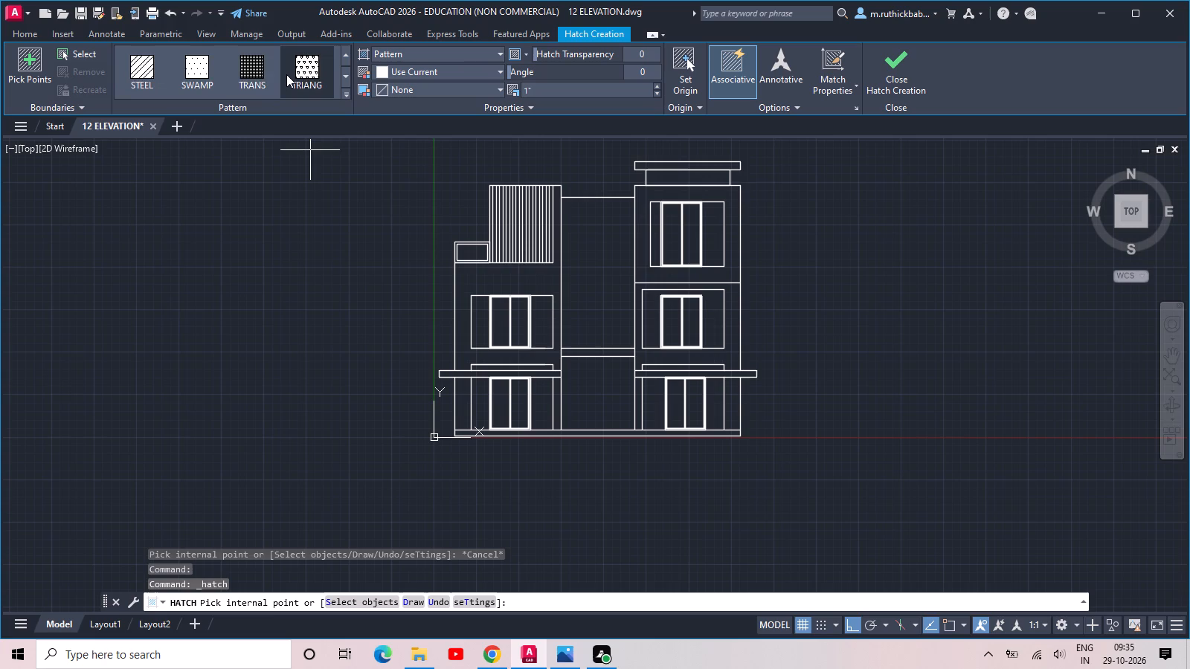
pyautogui.scroll(1, 286, 74)
pyautogui.scroll(-2, 286, 74)
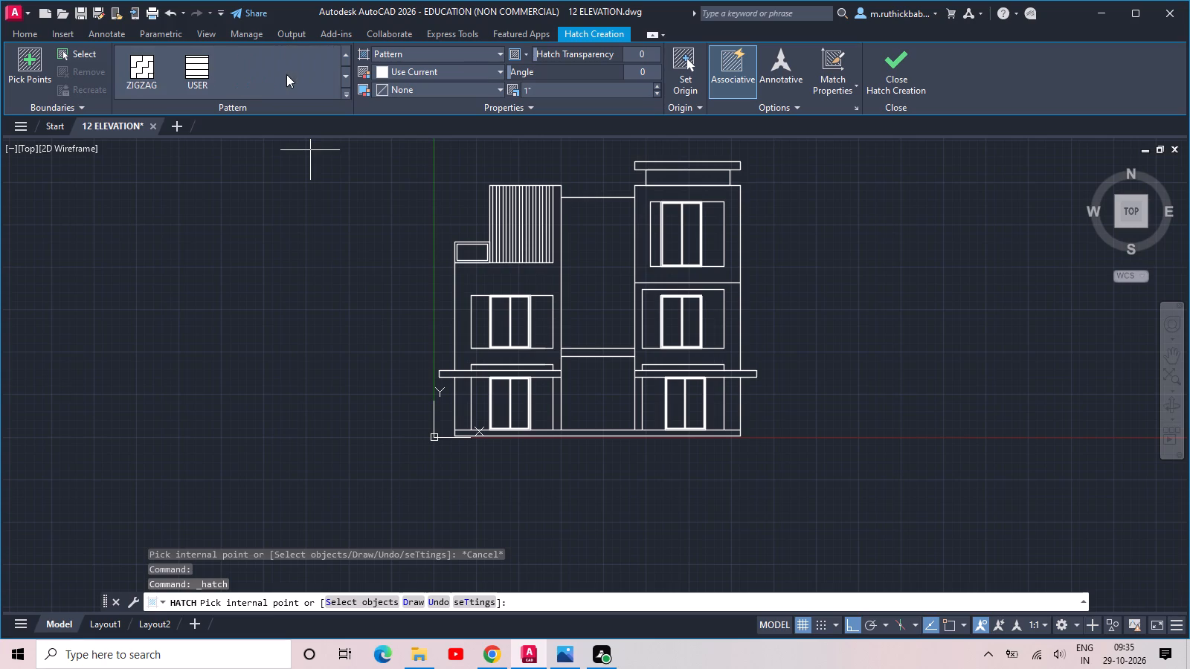
pyautogui.click(202, 69)
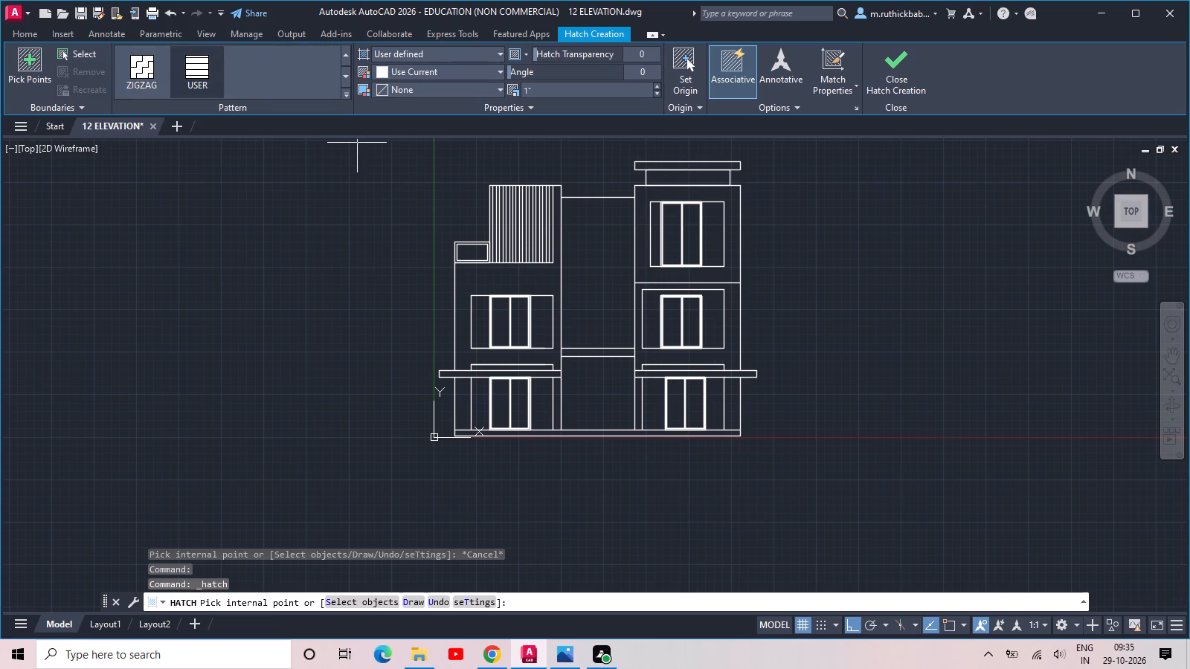
pyautogui.click(600, 304)
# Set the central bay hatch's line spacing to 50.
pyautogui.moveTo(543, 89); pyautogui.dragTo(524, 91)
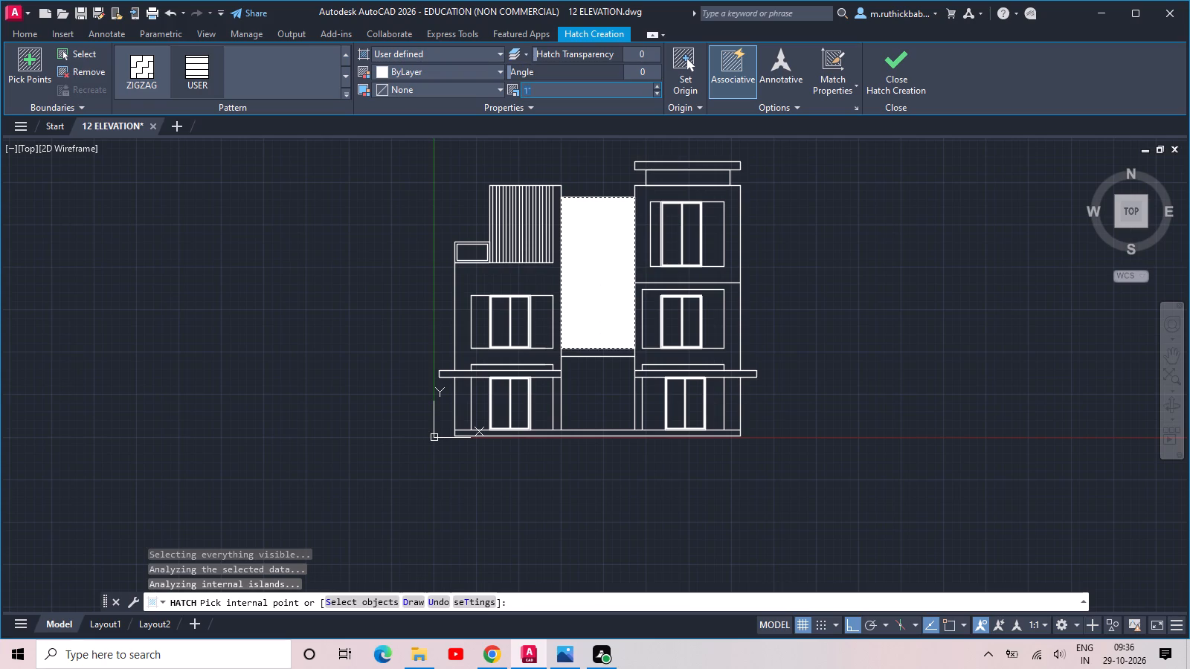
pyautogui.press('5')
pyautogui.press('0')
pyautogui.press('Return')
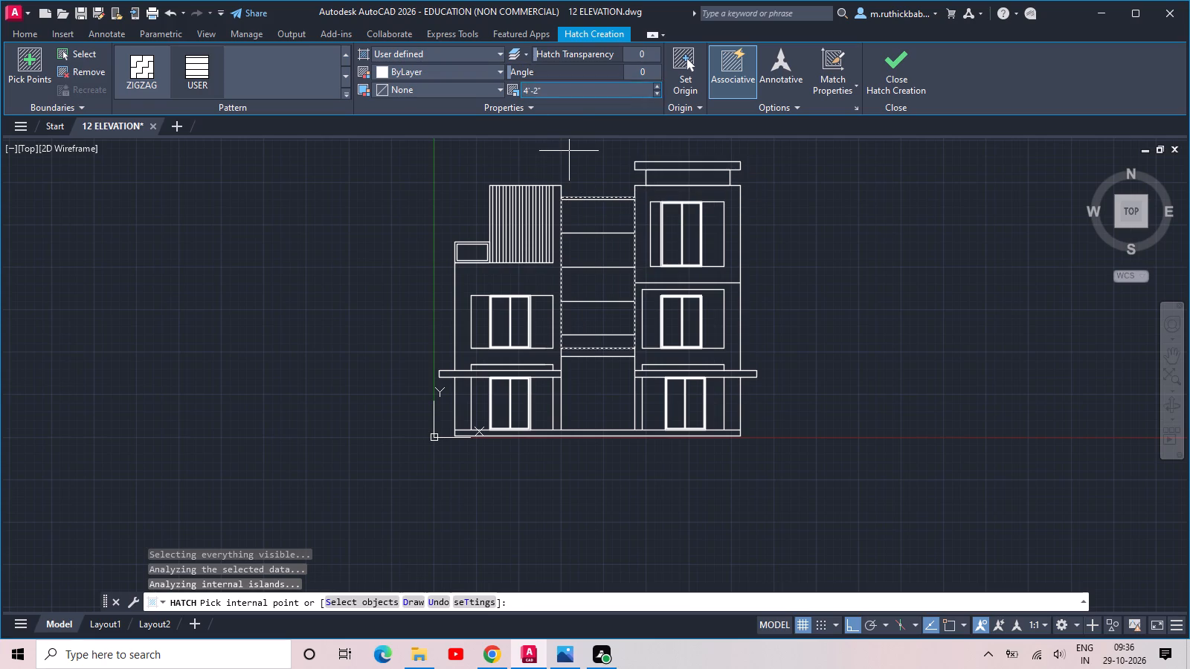
# Set the central bay hatch's angle to 90 degrees so its lines run vertically.
pyautogui.moveTo(531, 74); pyautogui.dragTo(564, 72)
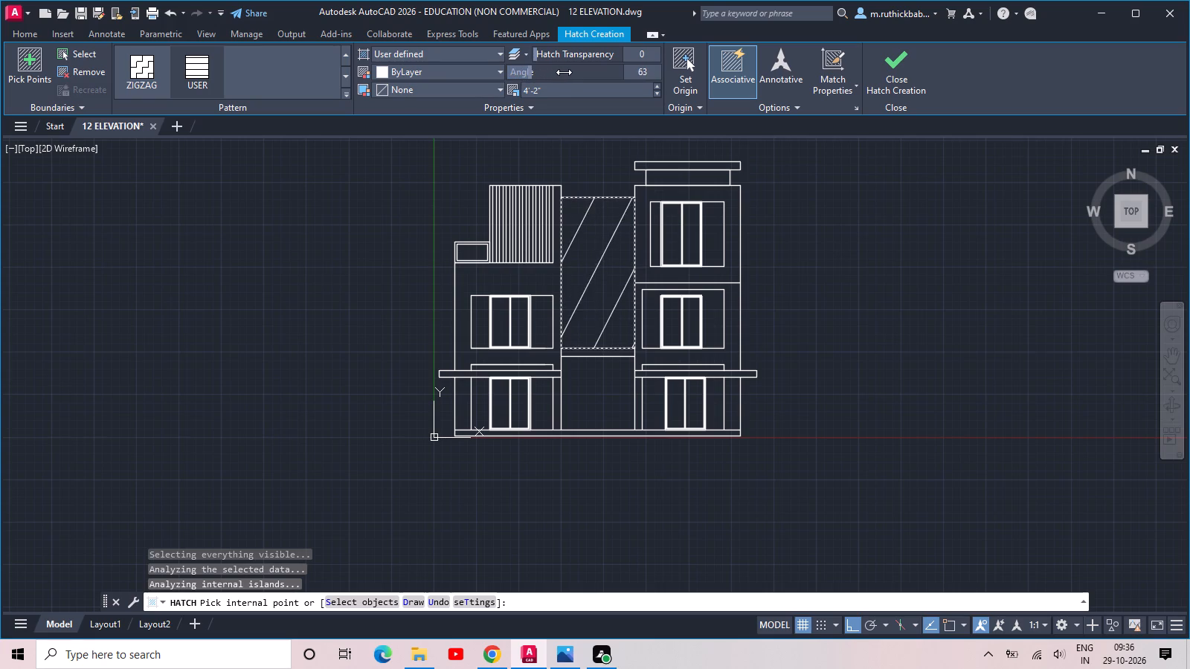
pyautogui.moveTo(564, 72); pyautogui.dragTo(573, 72)
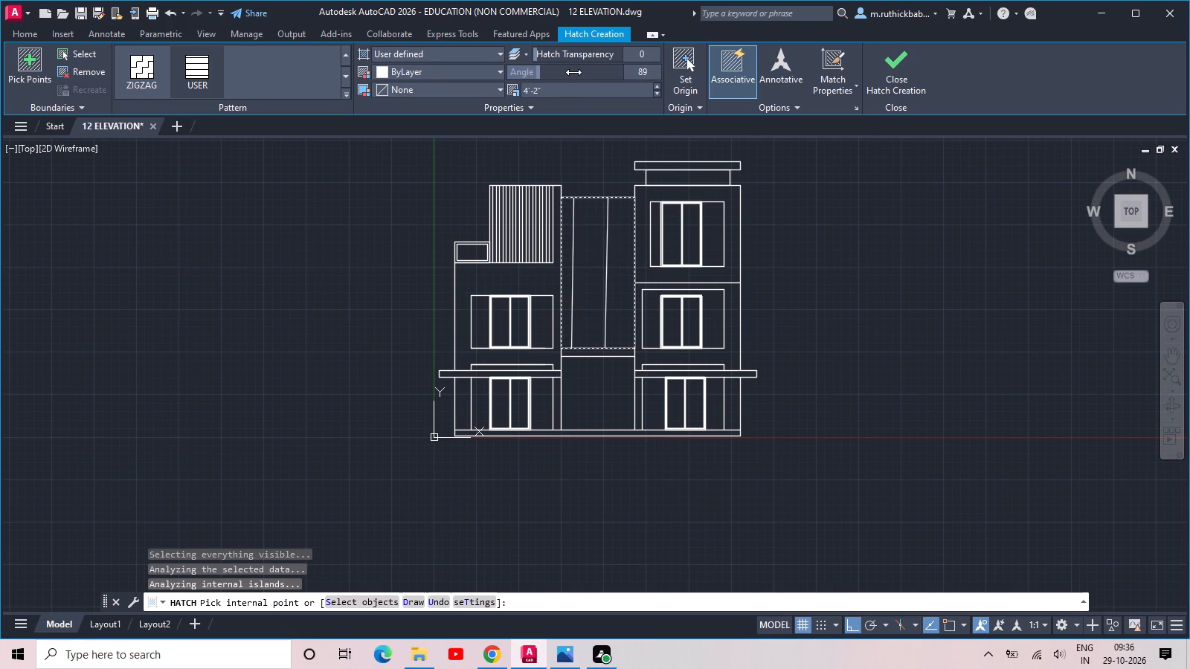
pyautogui.moveTo(573, 72); pyautogui.dragTo(575, 72)
pyautogui.doubleClick(652, 69)
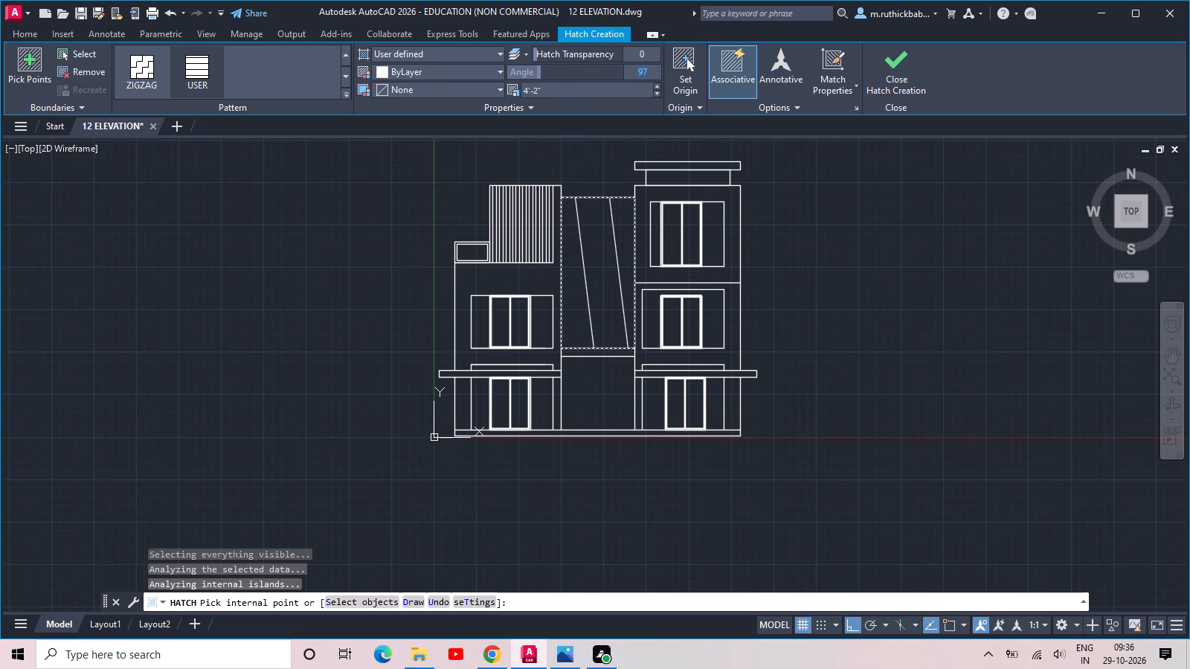
pyautogui.write('90')
pyautogui.press('Return')
# Set the central bay hatch's line spacing to 9" and finish the hatch.
pyautogui.moveTo(544, 91); pyautogui.dragTo(524, 91)
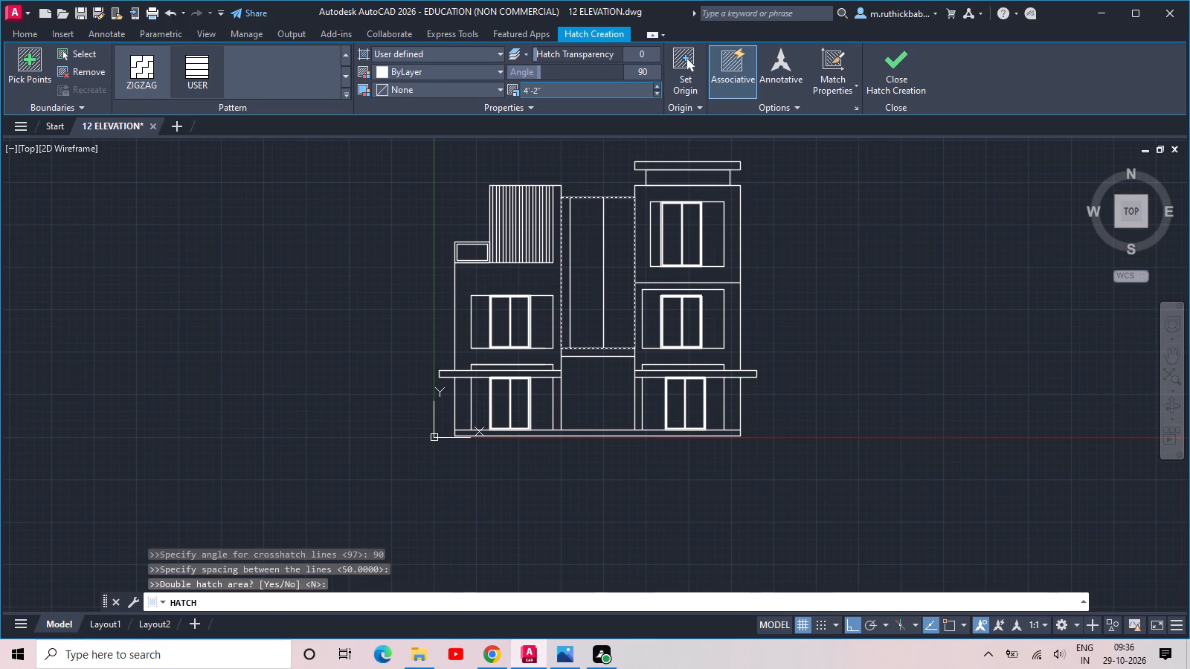
pyautogui.moveTo(524, 91); pyautogui.dragTo(517, 91)
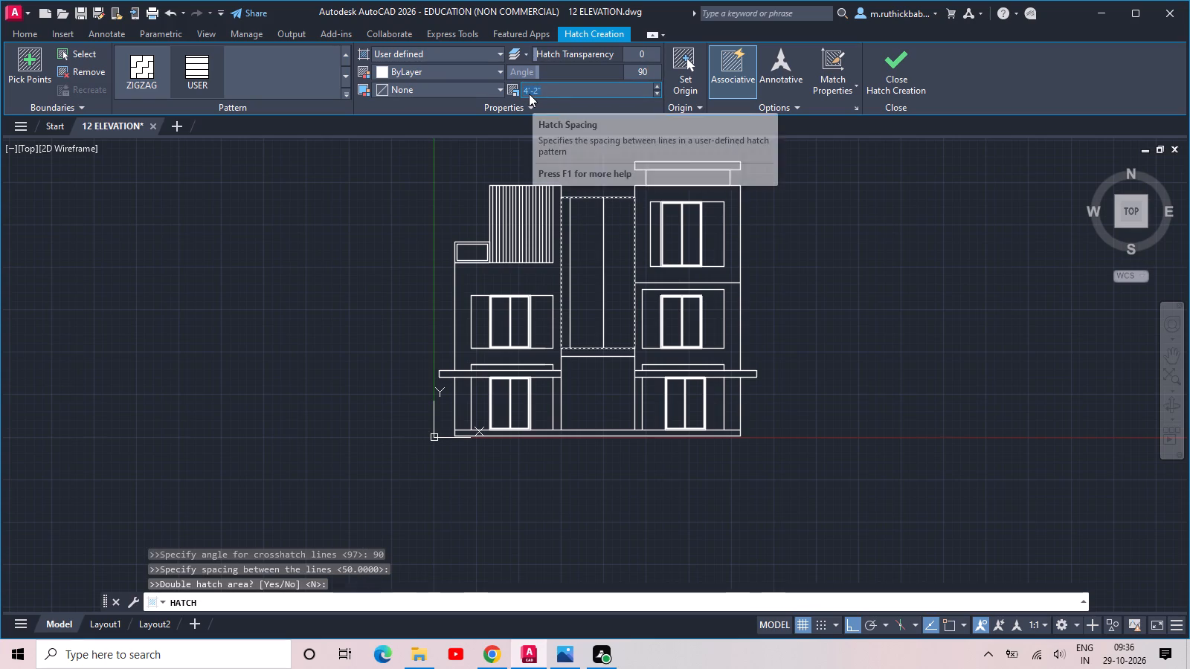
pyautogui.press('2')
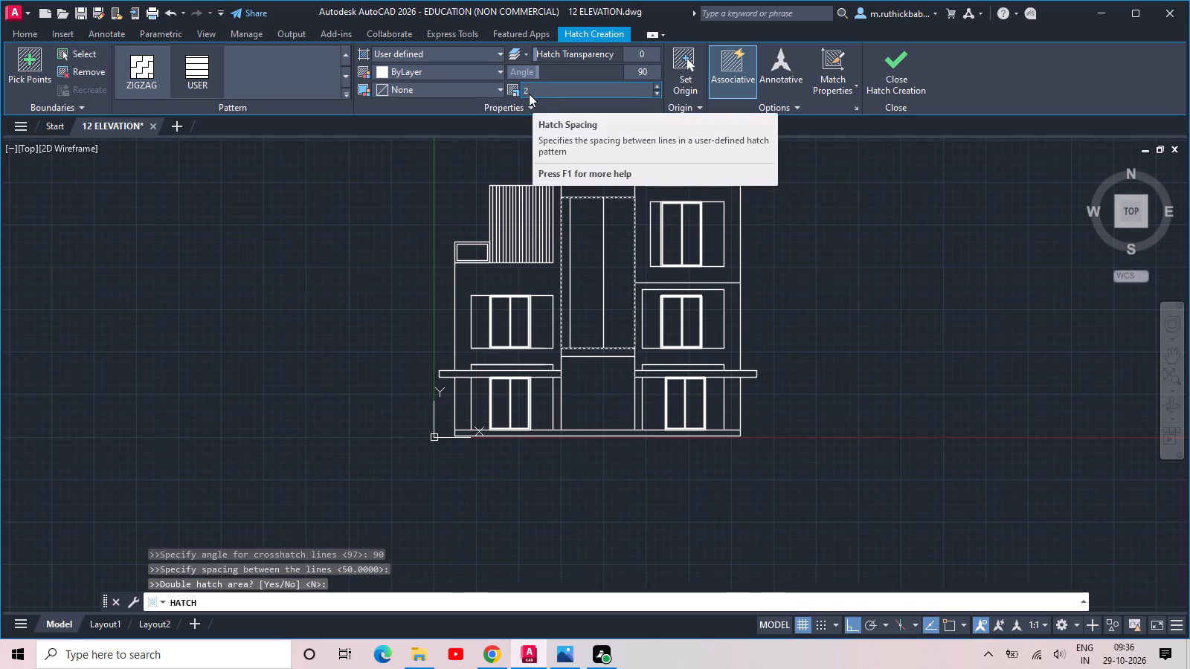
pyautogui.press('BackSpace')
pyautogui.press('9')
pyautogui.press('Return')
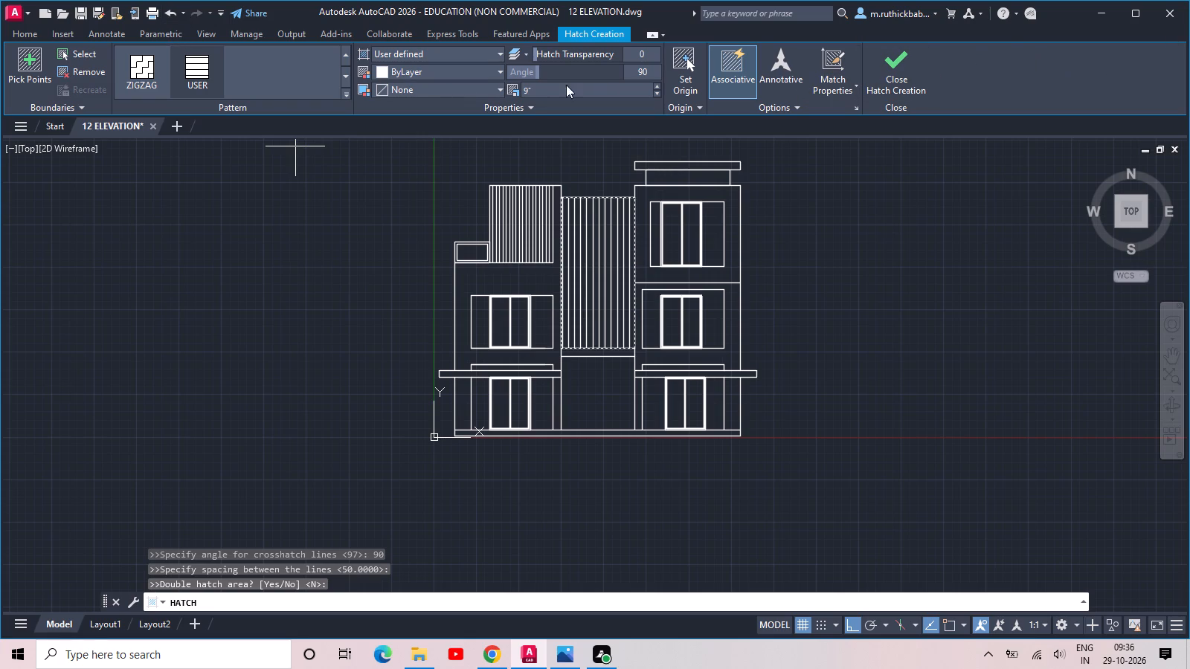
pyautogui.scroll(3, 553, 198)
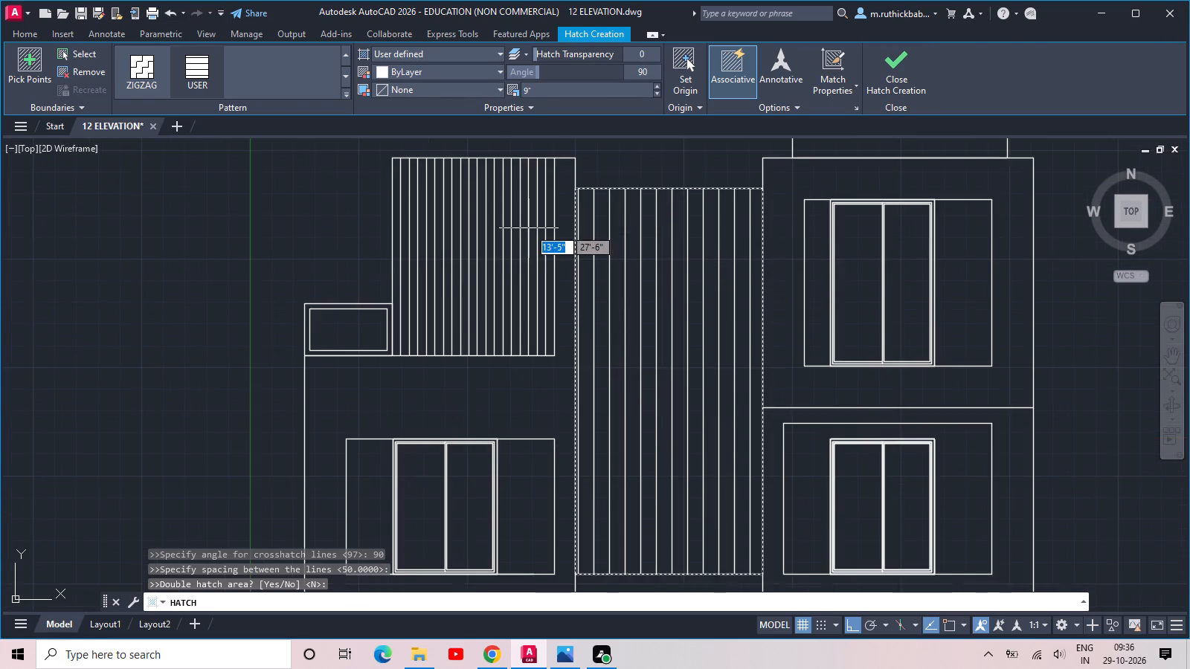
pyautogui.scroll(1, 529, 228)
pyautogui.scroll(-2, 535, 223)
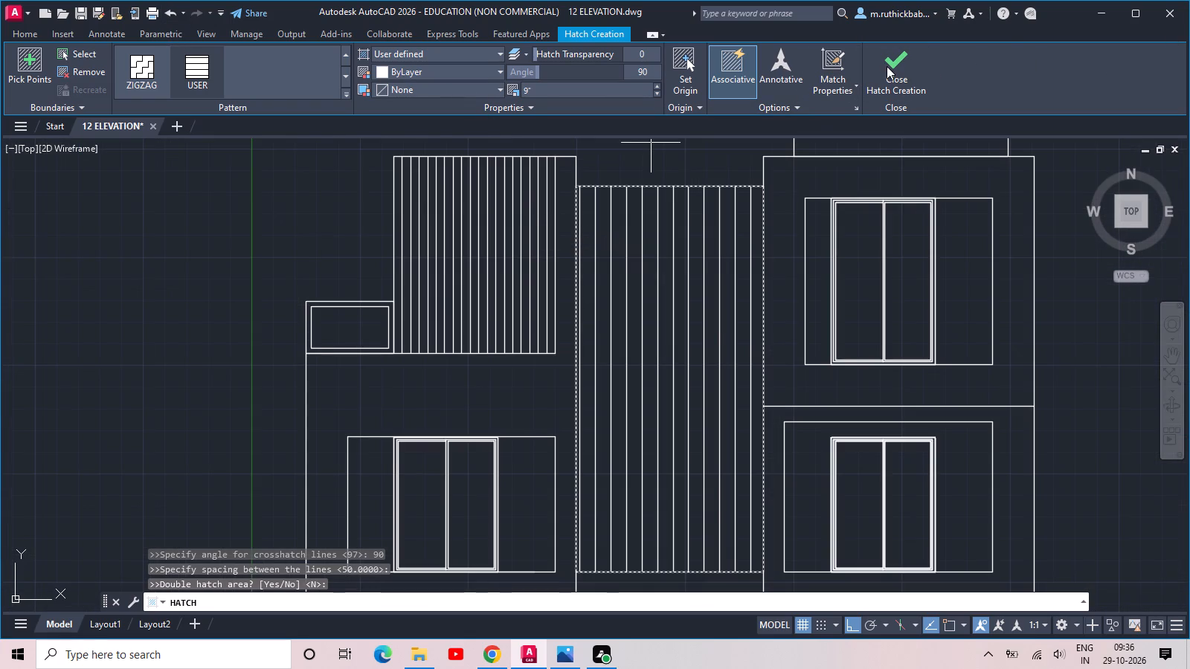
pyautogui.doubleClick(887, 68)
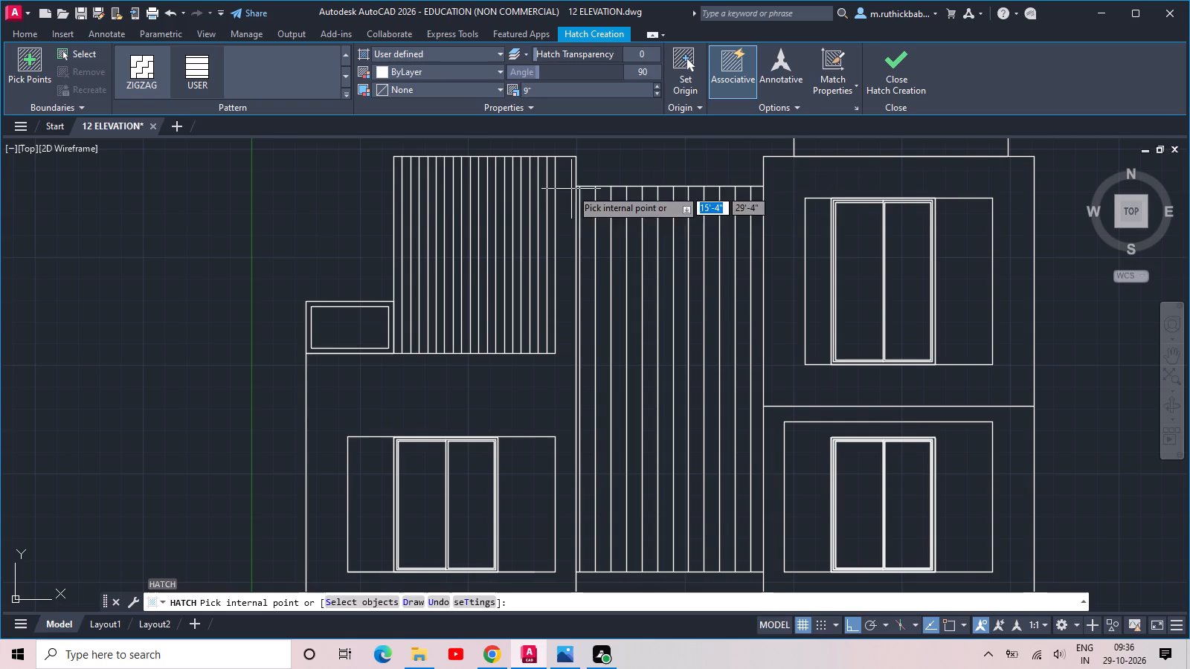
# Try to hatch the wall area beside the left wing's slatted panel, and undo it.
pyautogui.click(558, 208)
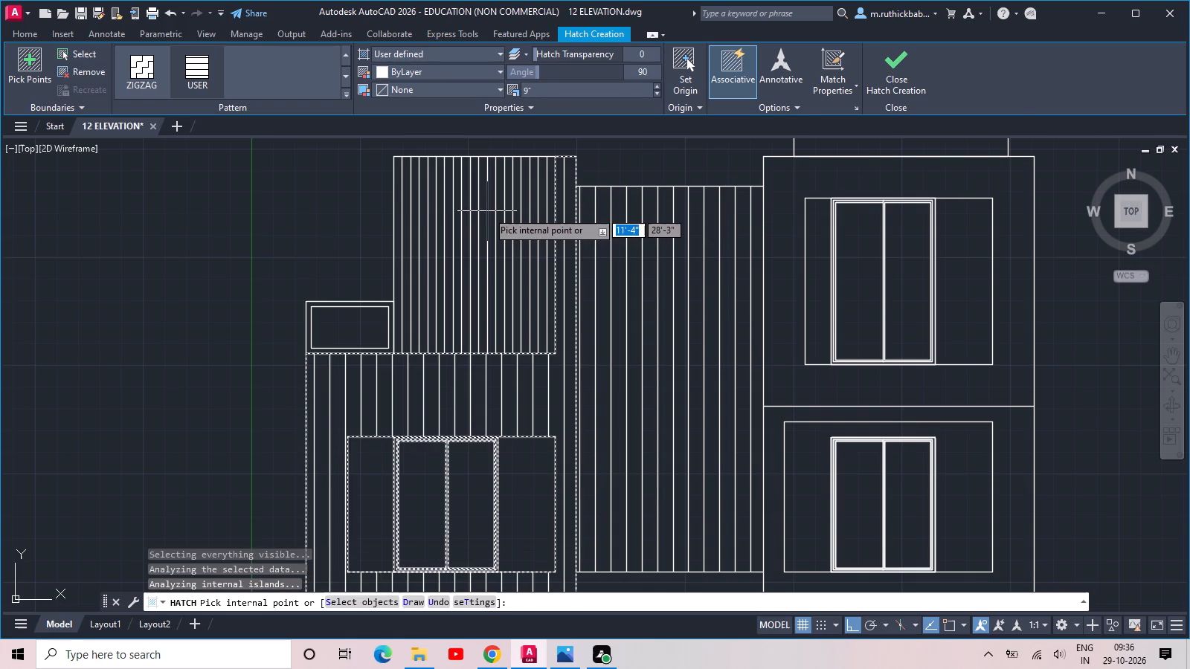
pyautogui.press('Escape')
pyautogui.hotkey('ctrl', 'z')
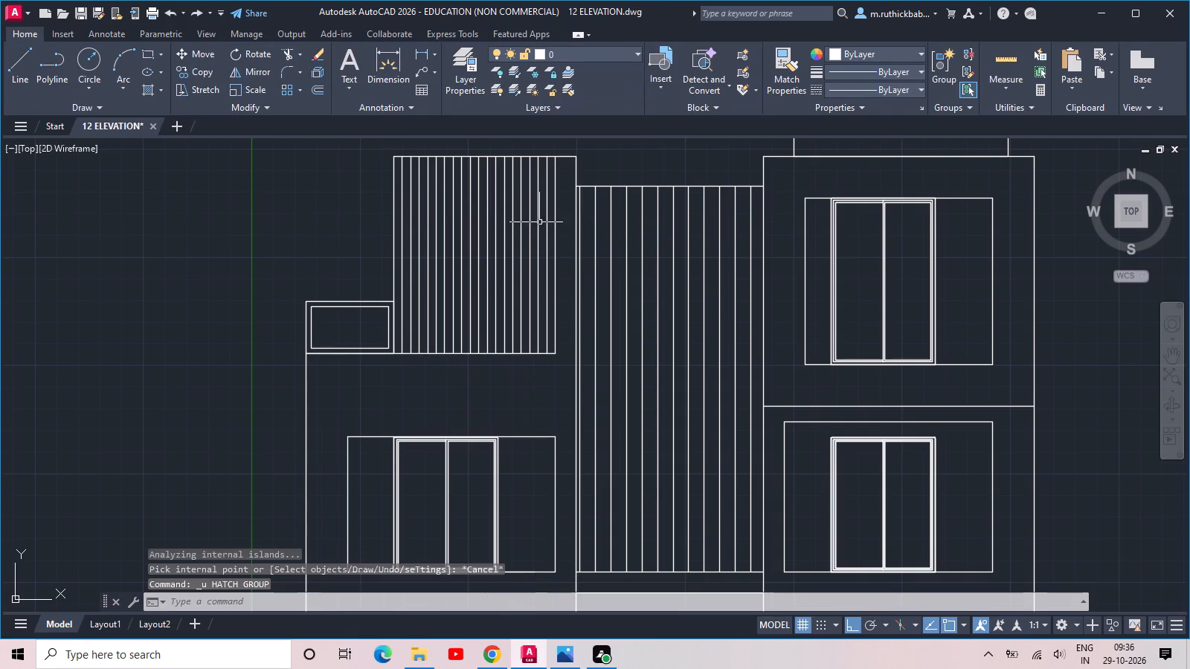
# Erase all the vertical slat lines inside the left wing's upper panel, keeping the panel outline.
pyautogui.click(569, 227)
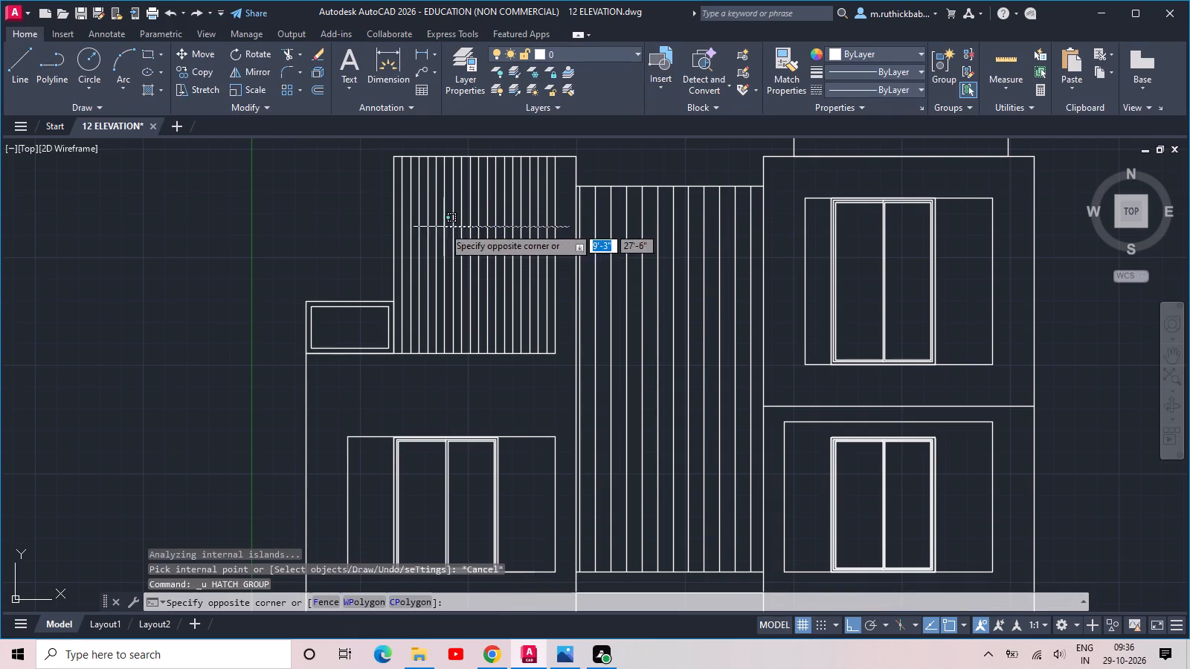
pyautogui.click(564, 219)
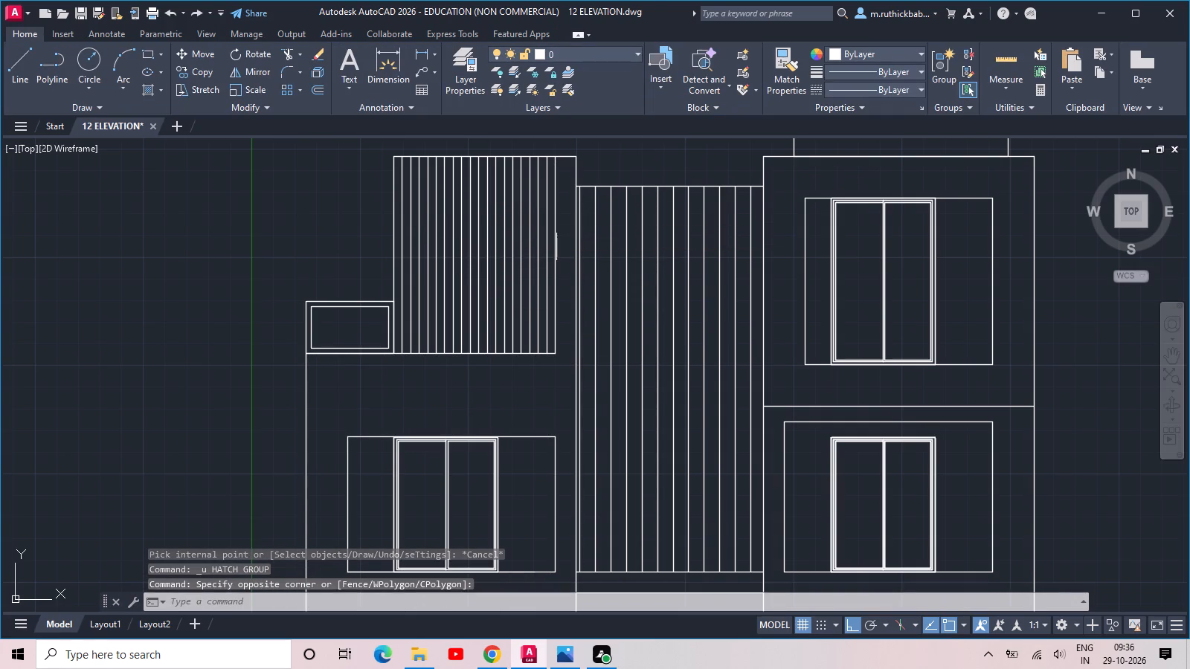
pyautogui.moveTo(553, 232); pyautogui.dragTo(546, 235)
pyautogui.click(394, 230)
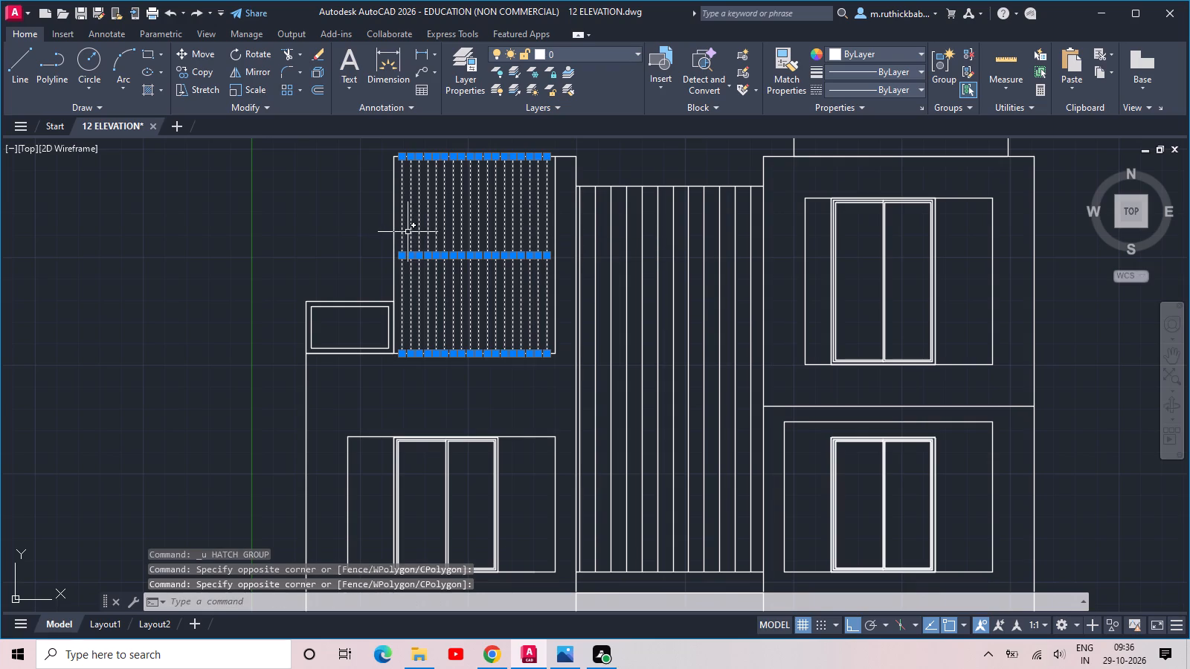
pyautogui.press('Delete')
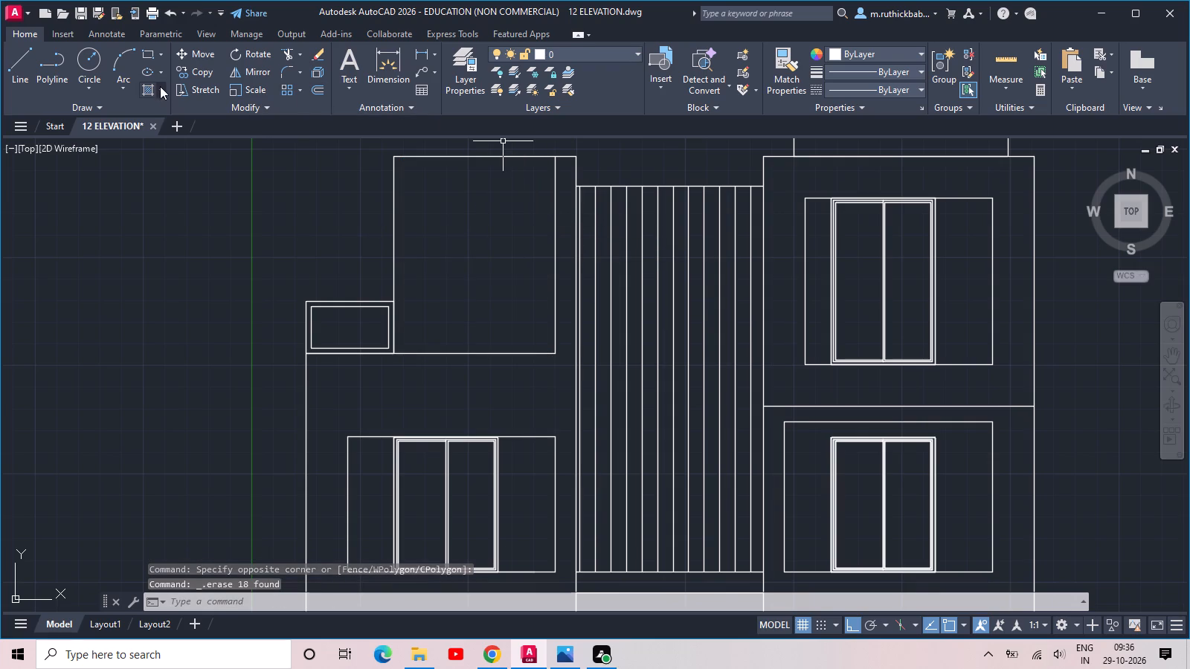
# Hatch the left wing's upper panel with USER vertical lines at 90 degrees and set their spacing to 6".
pyautogui.click(151, 91)
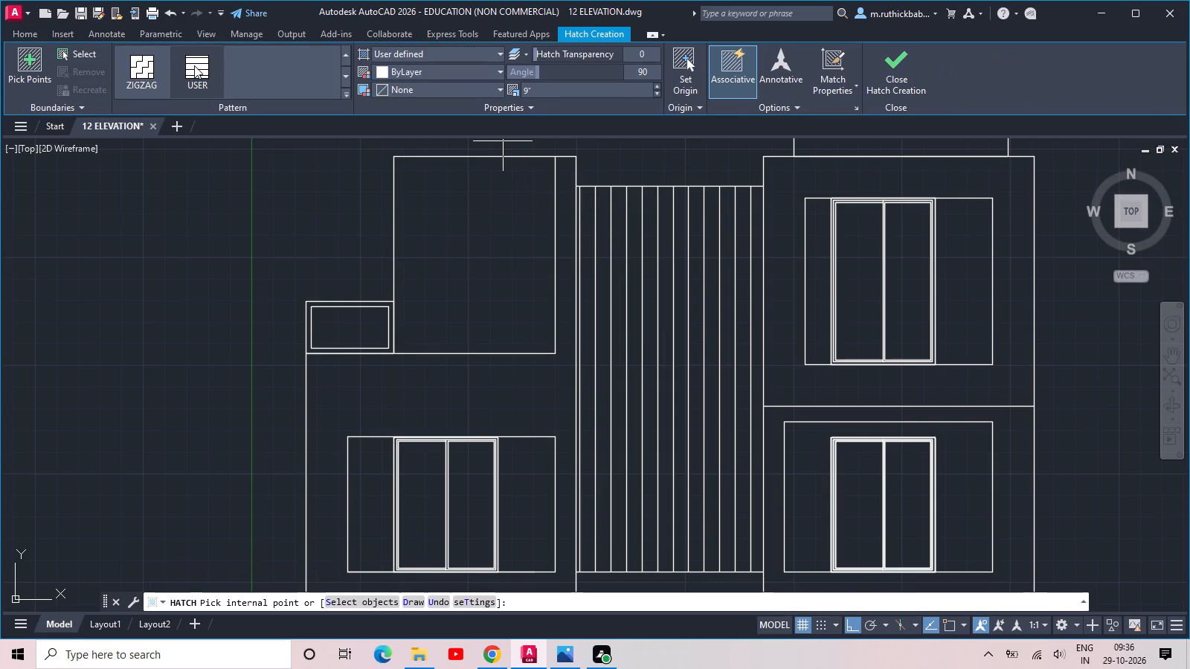
pyautogui.click(194, 65)
pyautogui.click(457, 255)
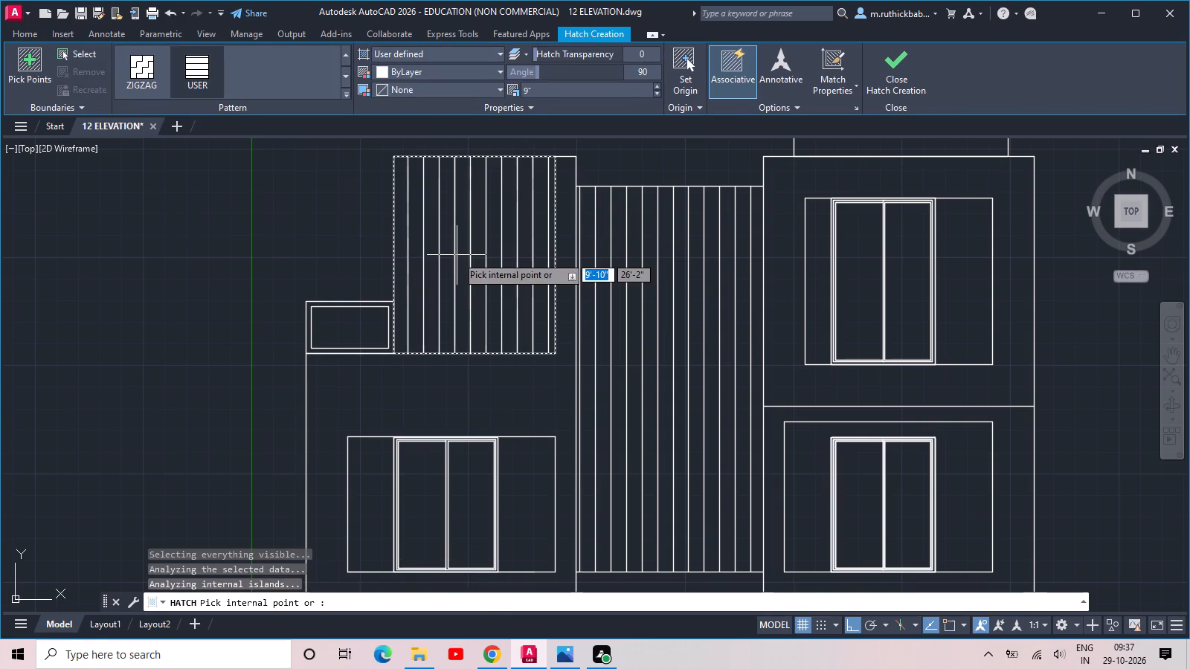
pyautogui.scroll(-1, 570, 179)
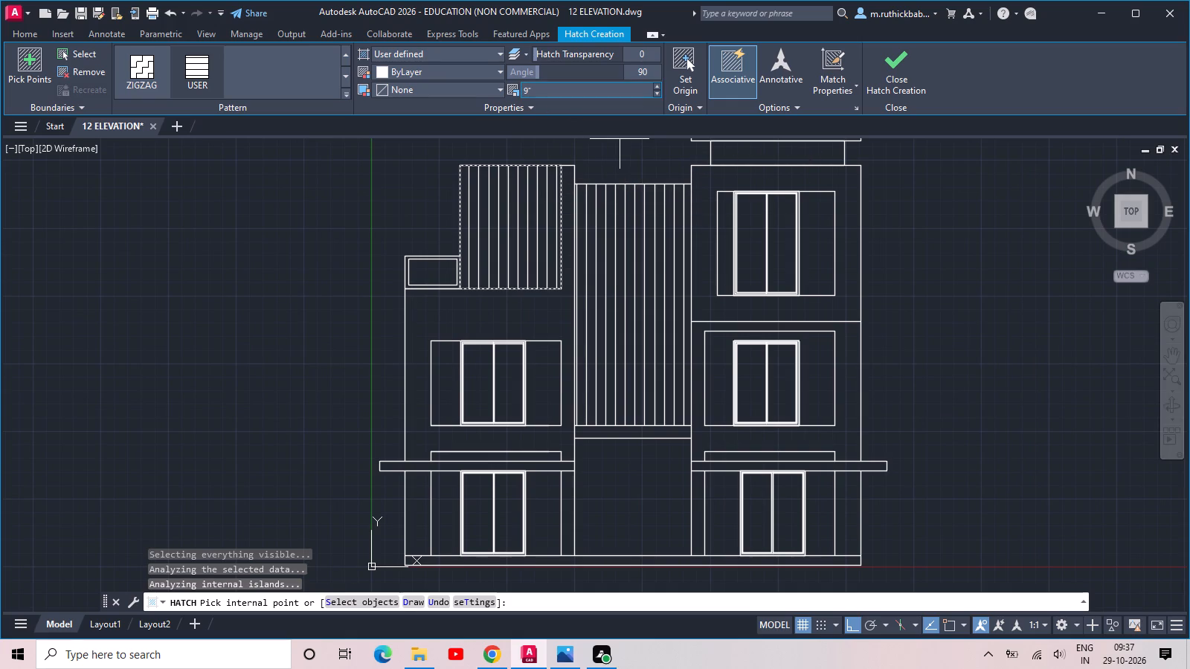
pyautogui.moveTo(544, 86); pyautogui.dragTo(499, 91)
pyautogui.press('6')
pyautogui.press('Return')
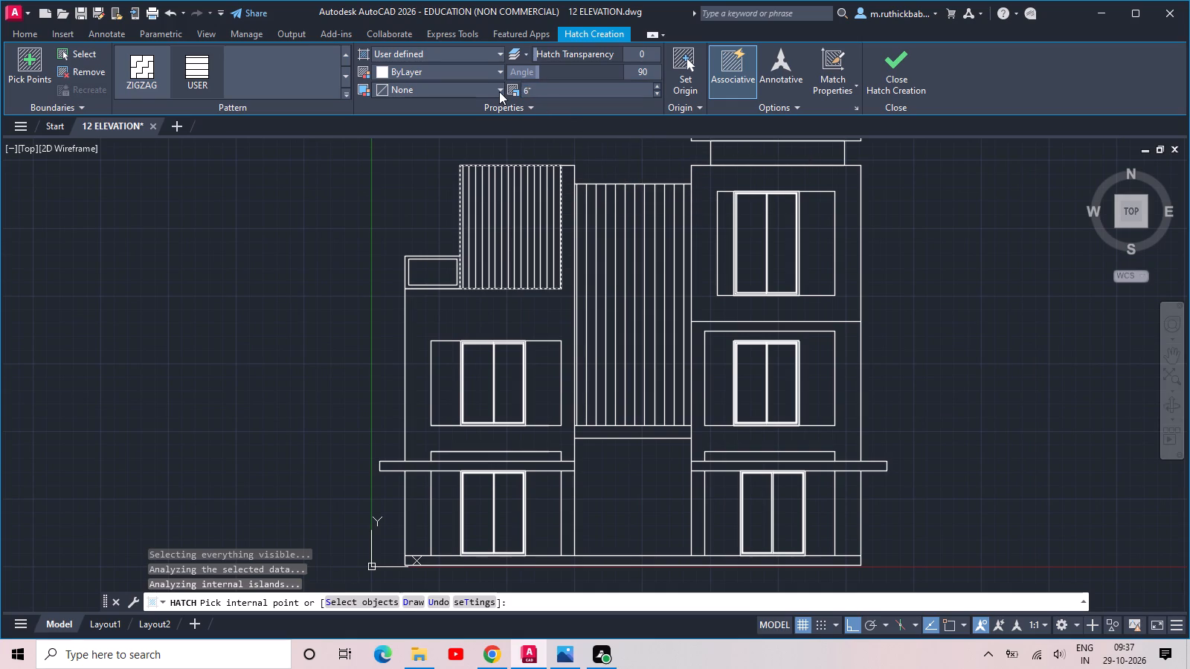
pyautogui.press('Escape')
# Replace the central bay's hatch with a vertical line hatch at 6" spacing.
pyautogui.click(670, 248)
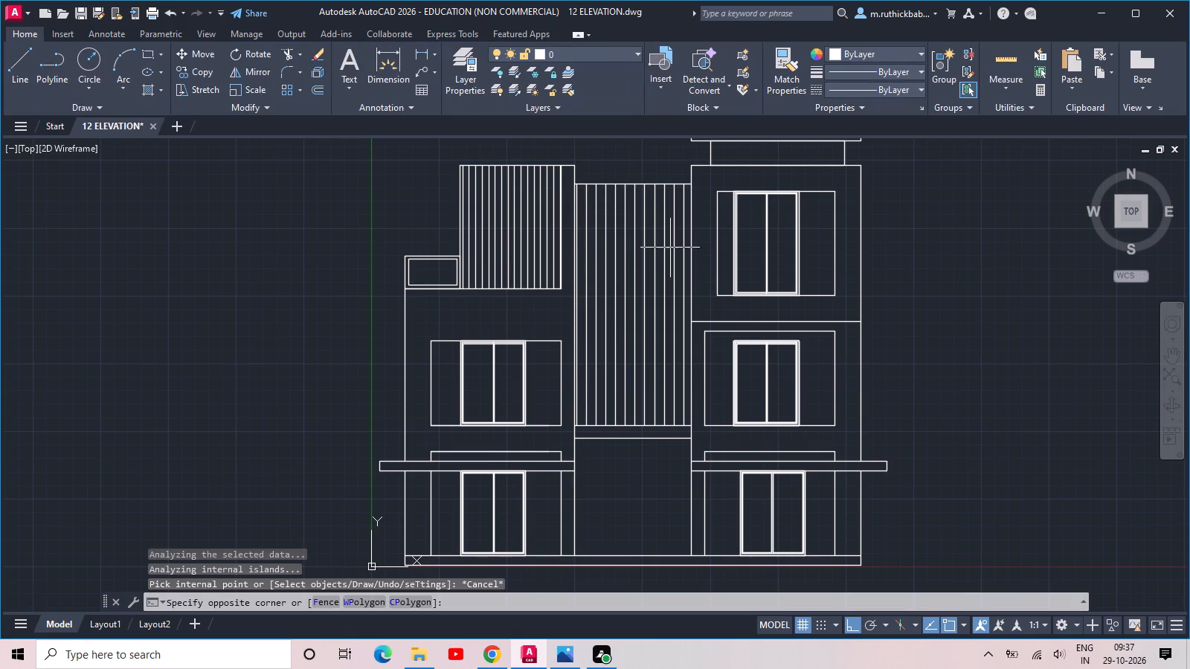
pyautogui.click(584, 210)
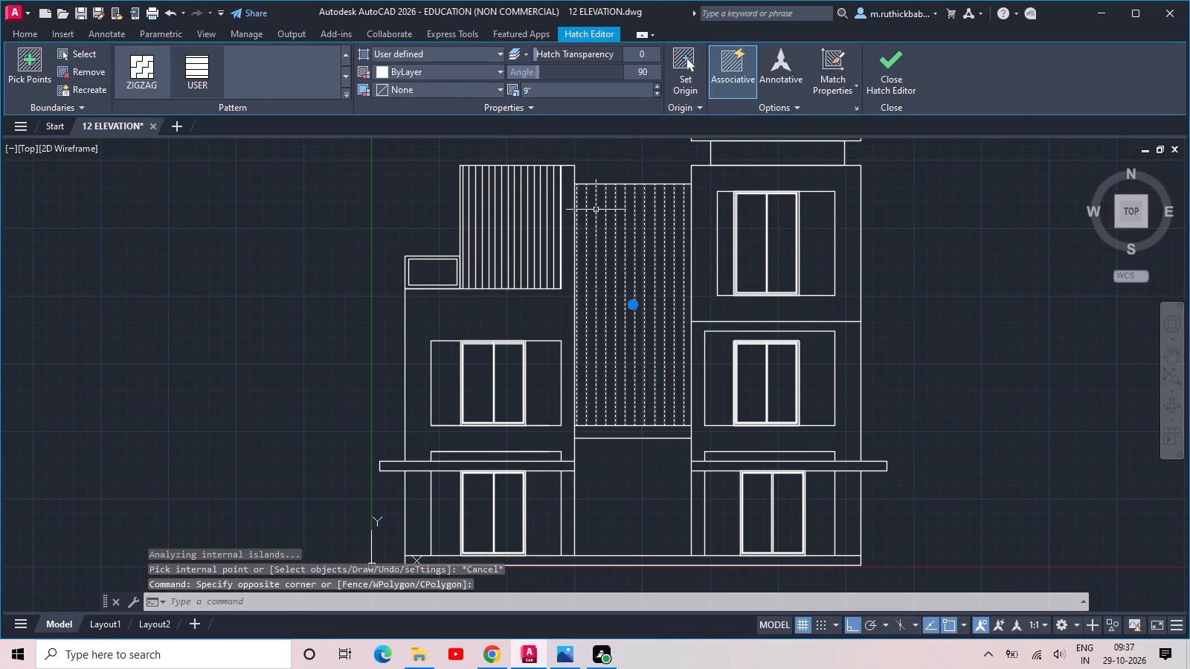
pyautogui.press('Delete')
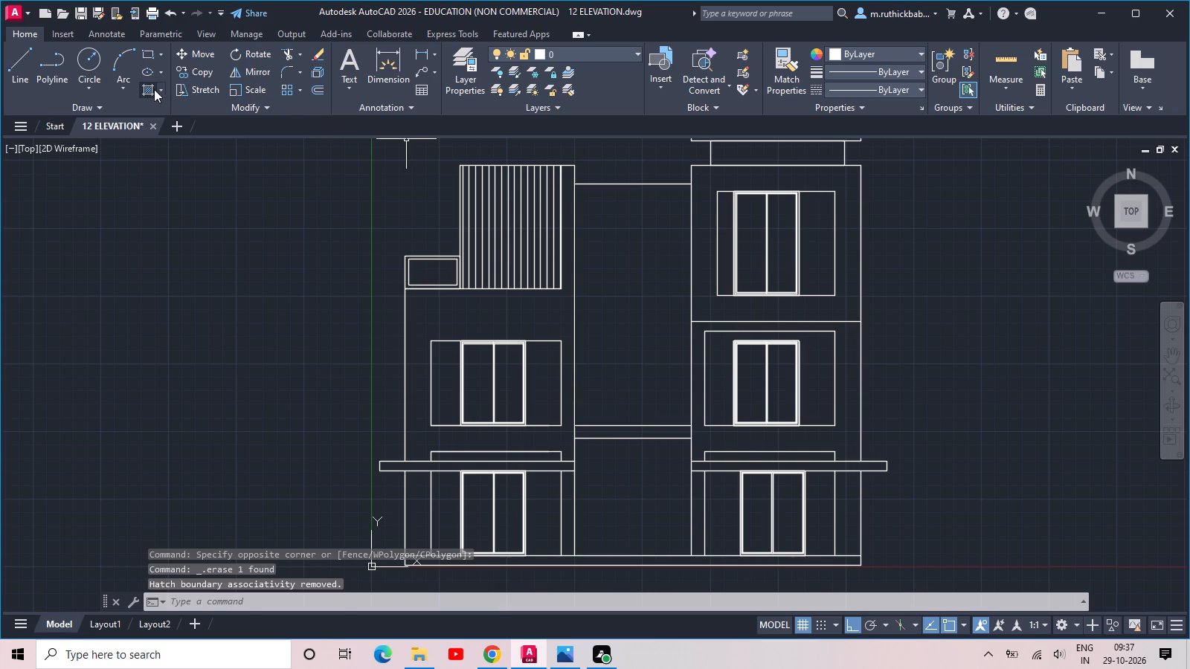
pyautogui.click(149, 89)
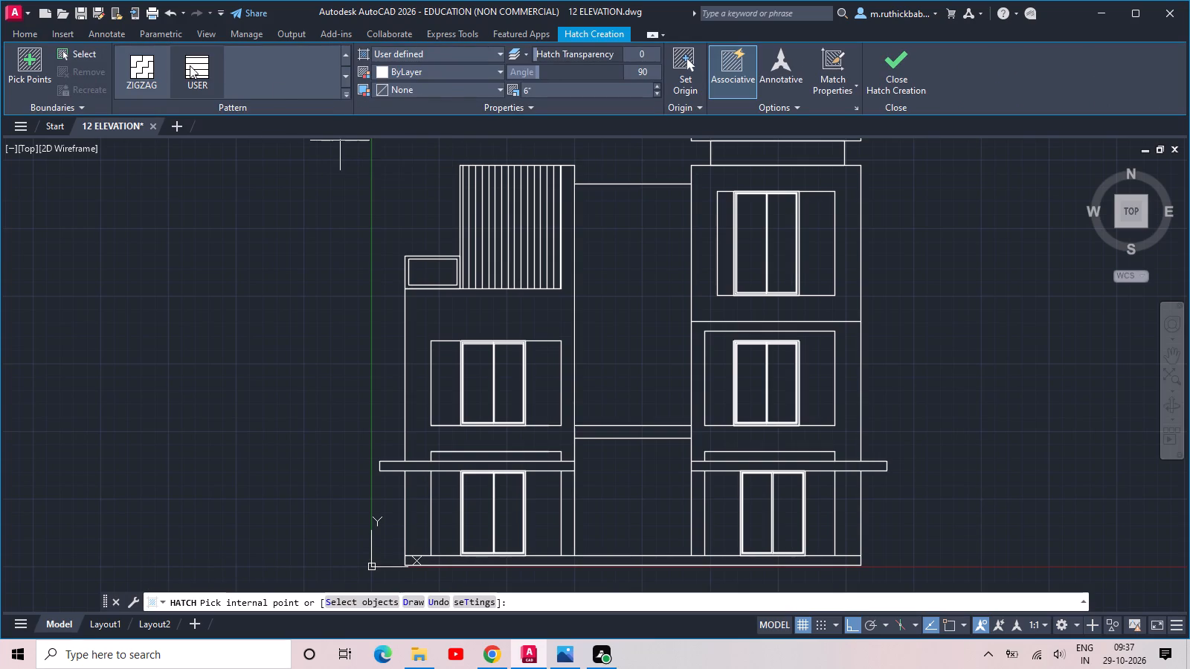
pyautogui.click(623, 248)
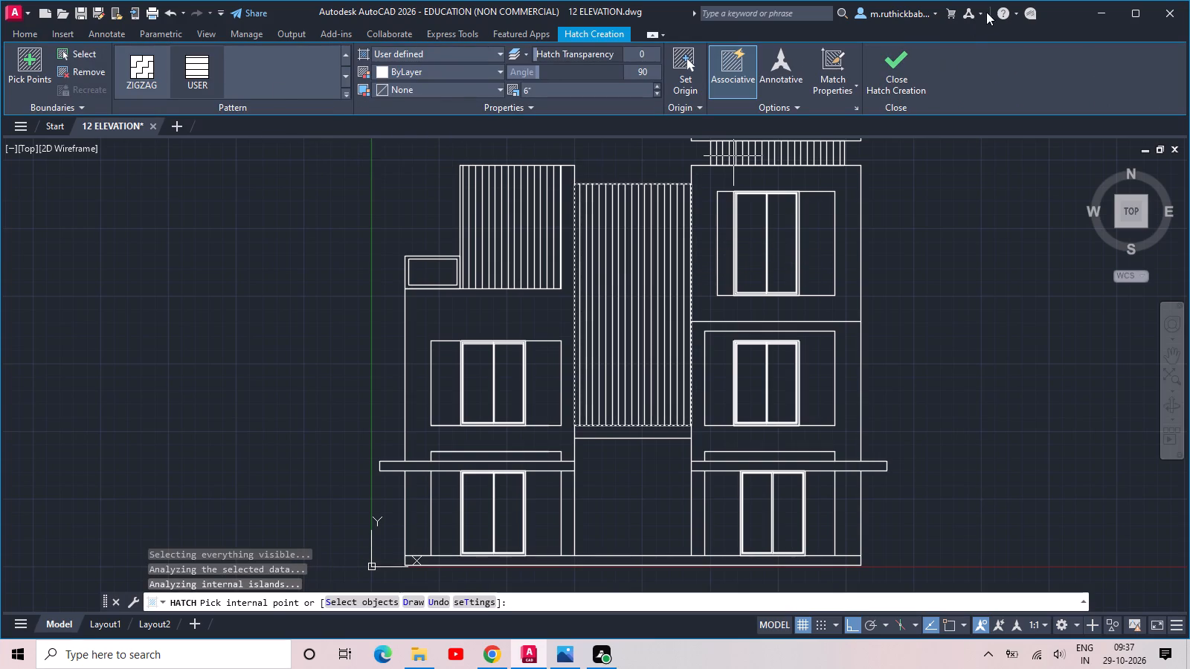
pyautogui.doubleClick(901, 76)
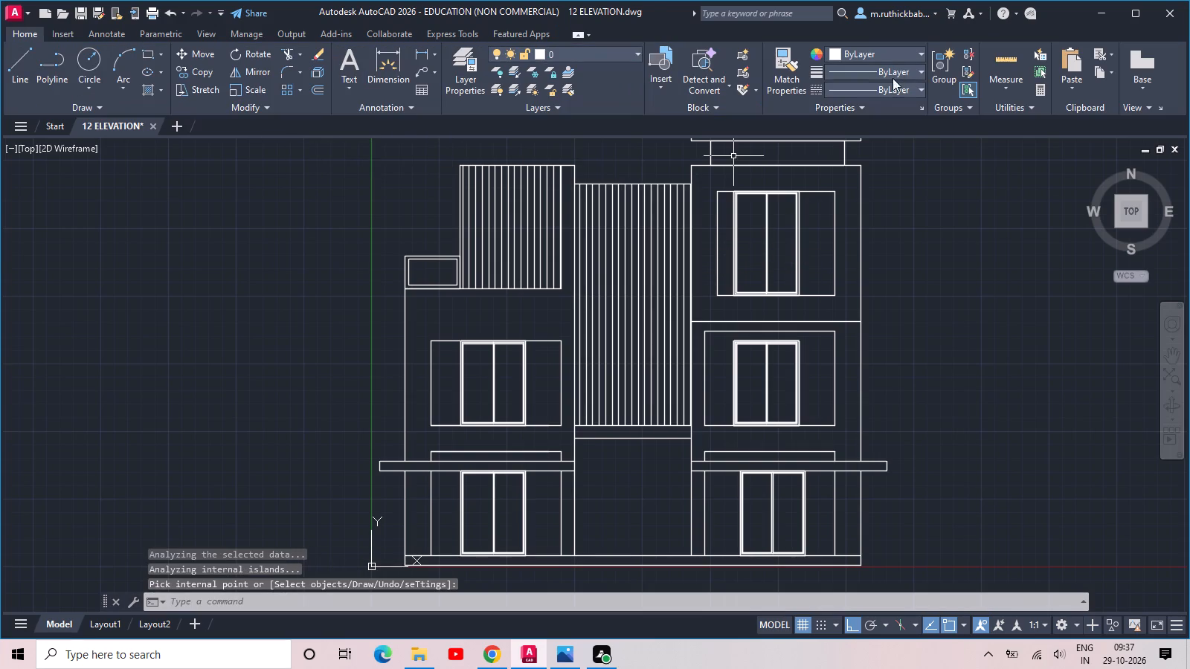
# Fill the walls around the left wing's upper window and the right wing's top-storey window with a SOLID hatch.
pyautogui.click(142, 91)
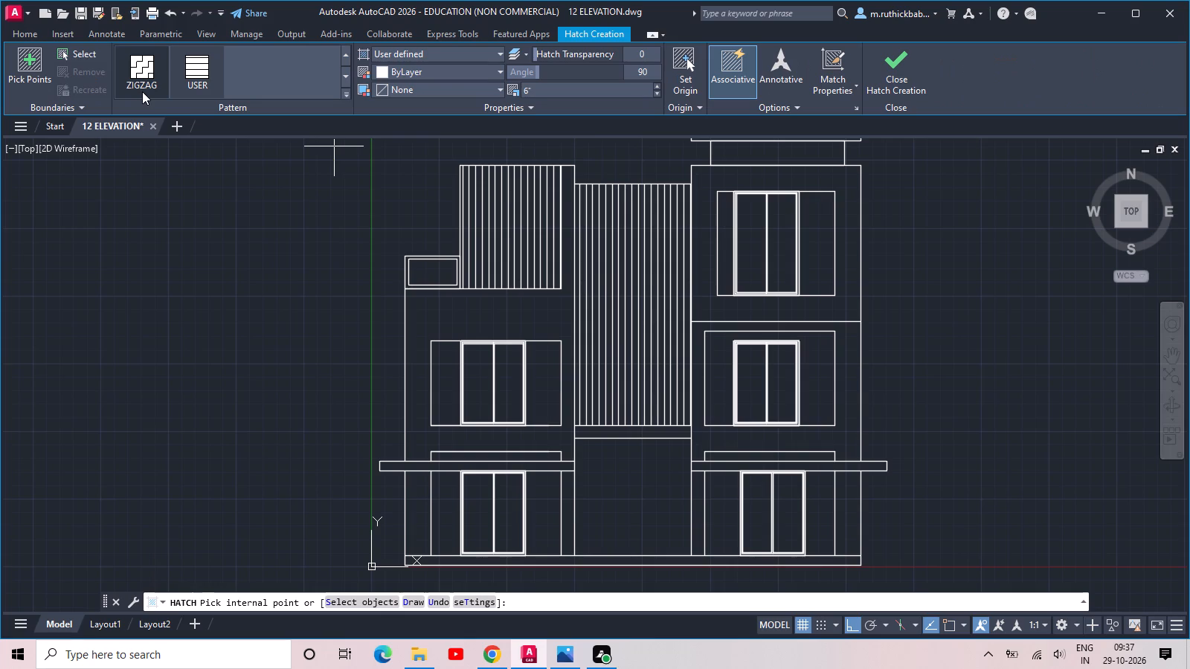
pyautogui.scroll(2, 155, 94)
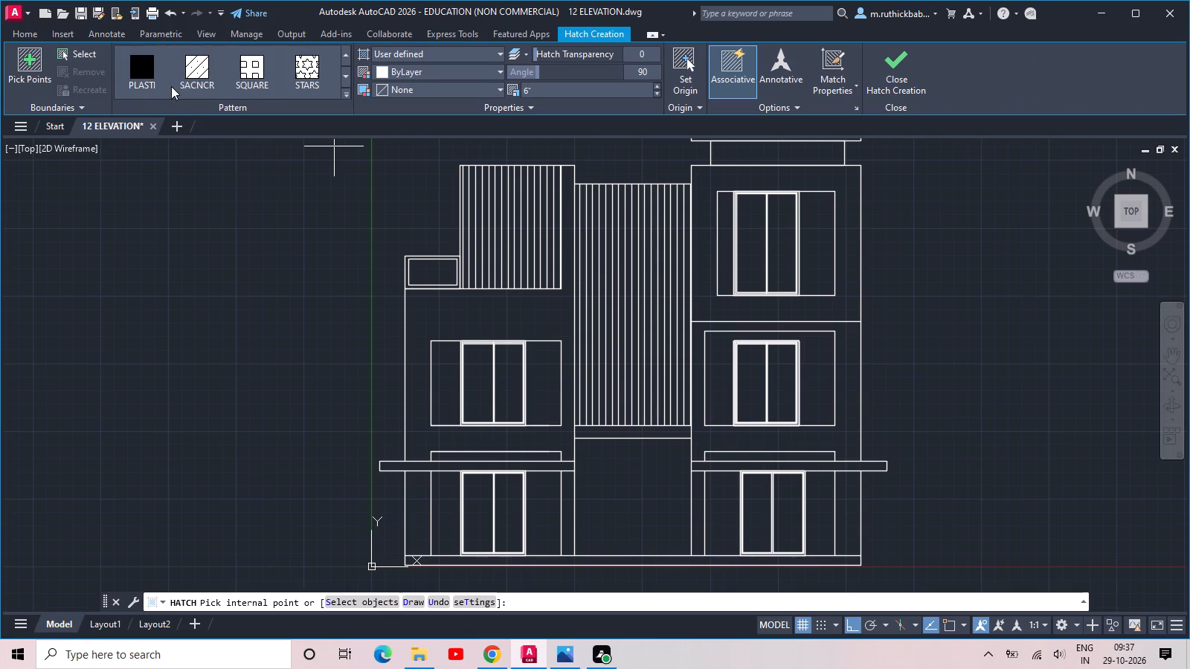
pyautogui.scroll(1, 172, 74)
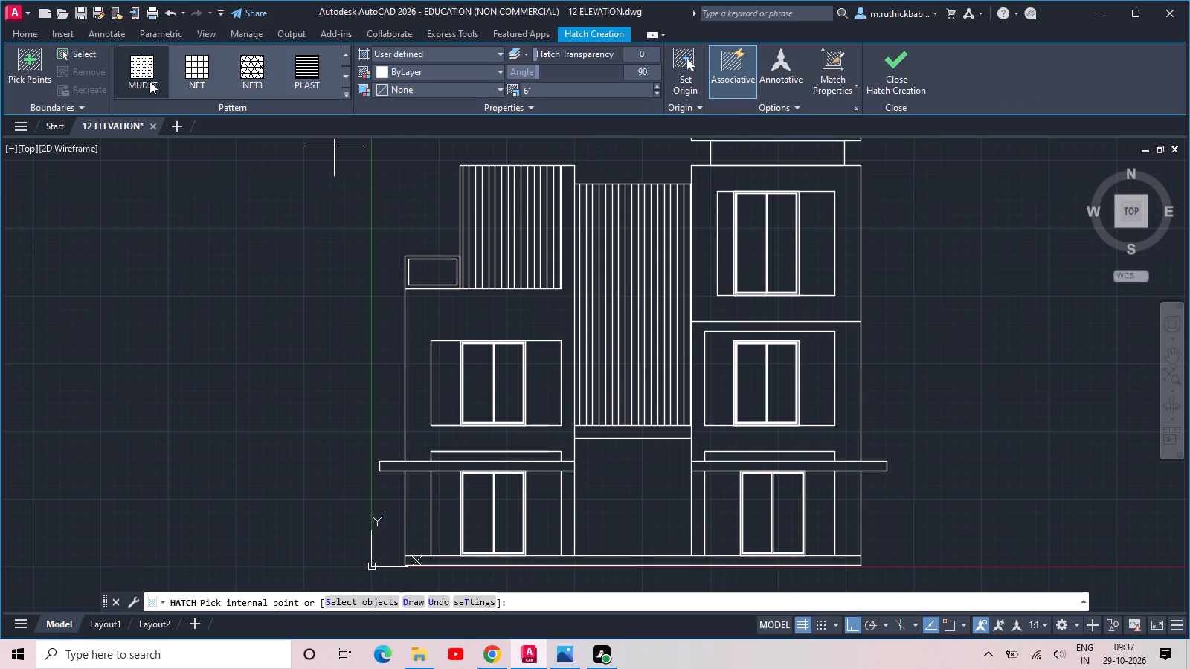
pyautogui.scroll(6, 149, 81)
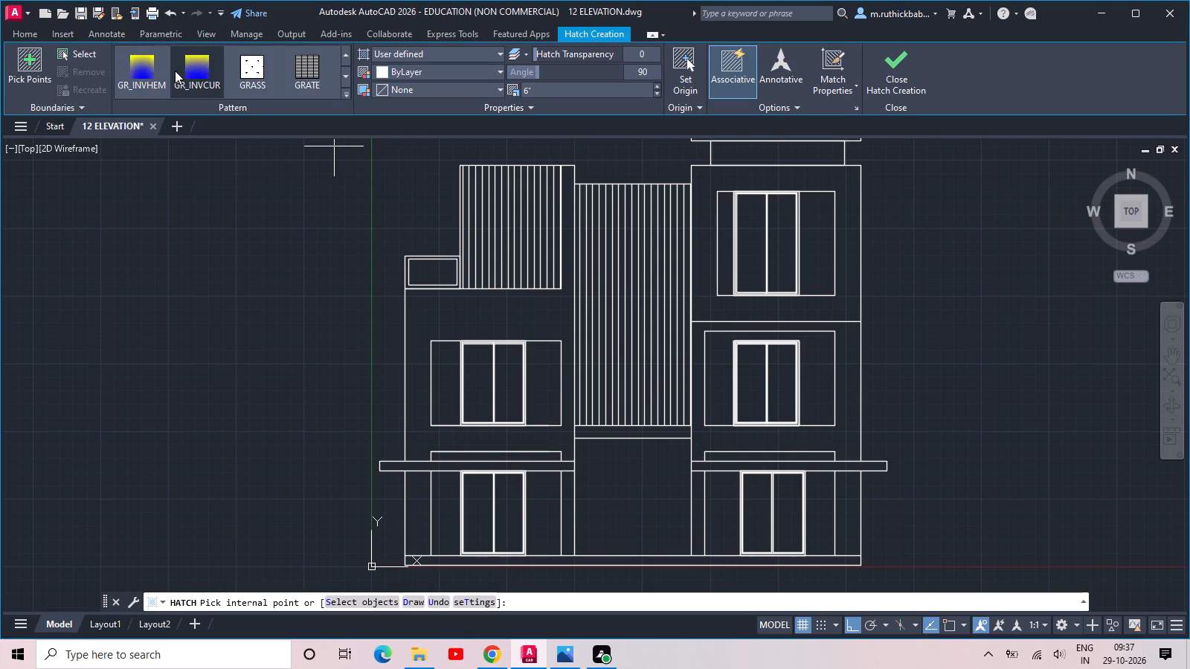
pyautogui.scroll(5, 175, 71)
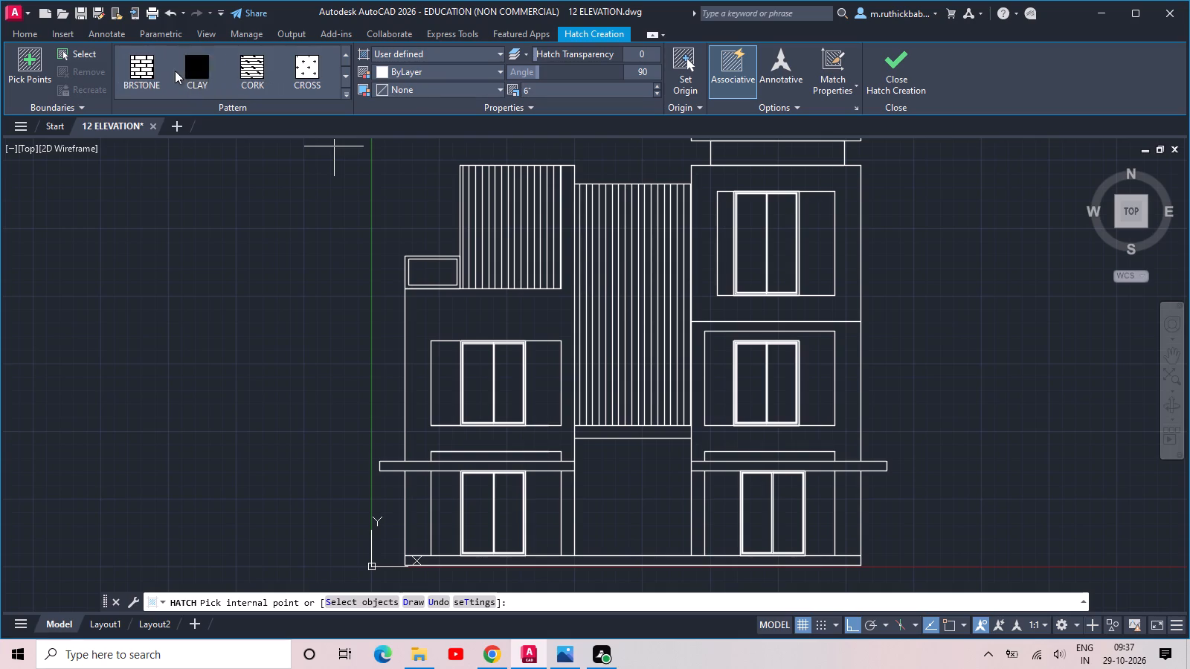
pyautogui.click(196, 70)
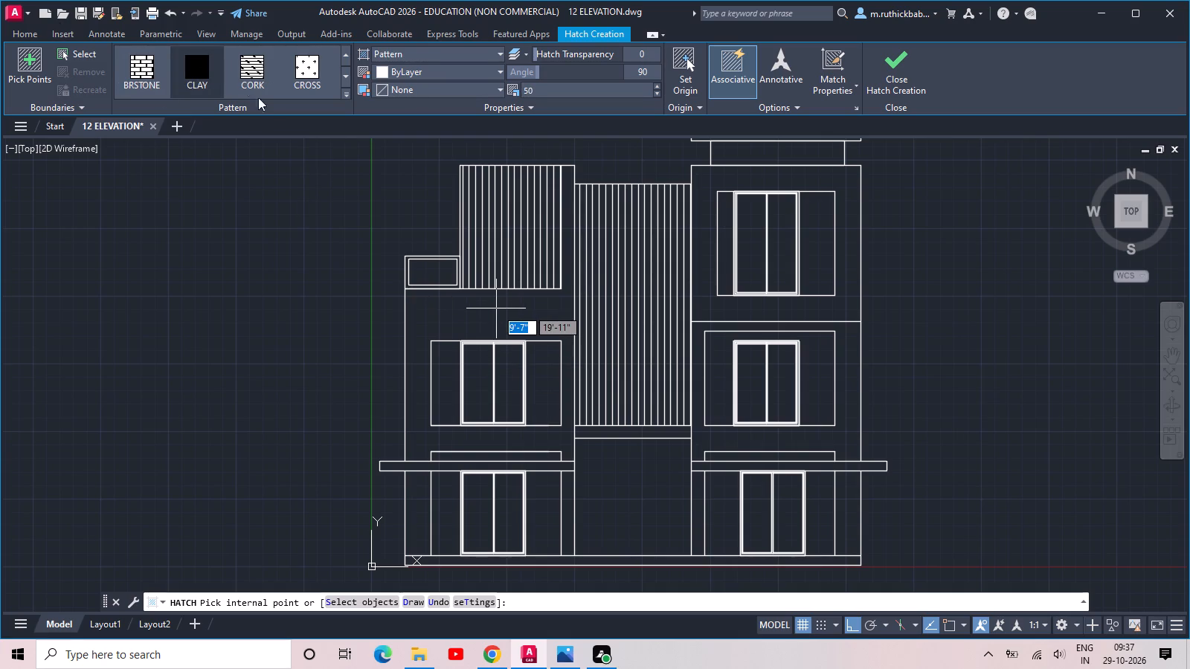
pyautogui.scroll(3, 247, 83)
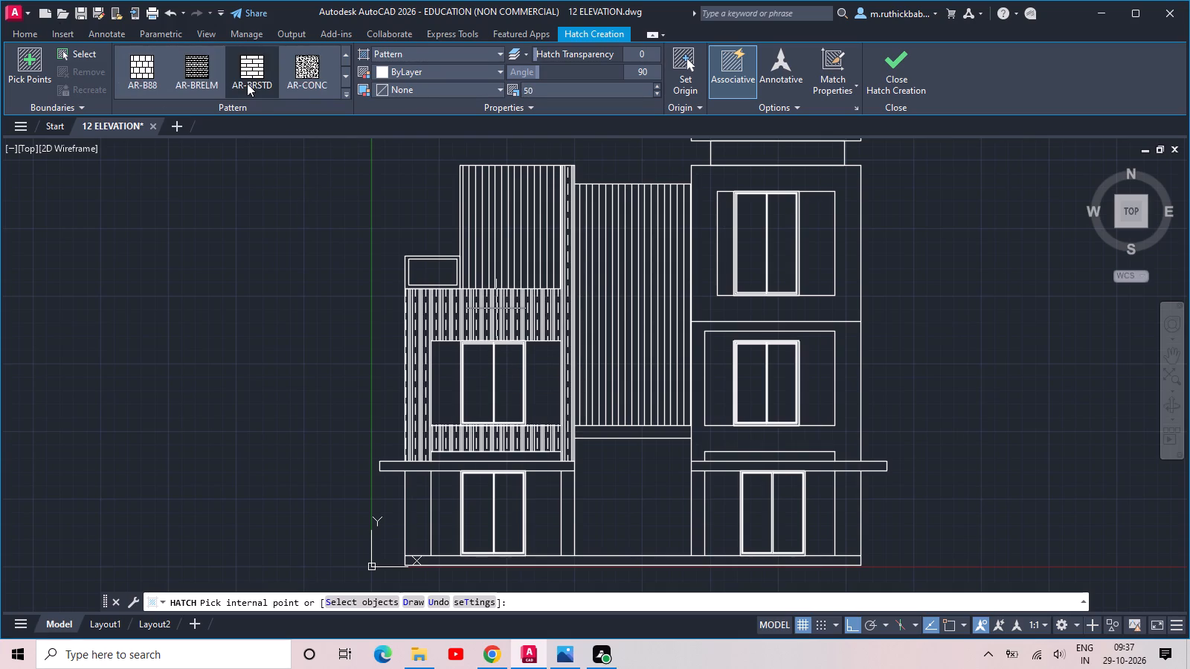
pyautogui.scroll(4, 243, 82)
pyautogui.click(139, 70)
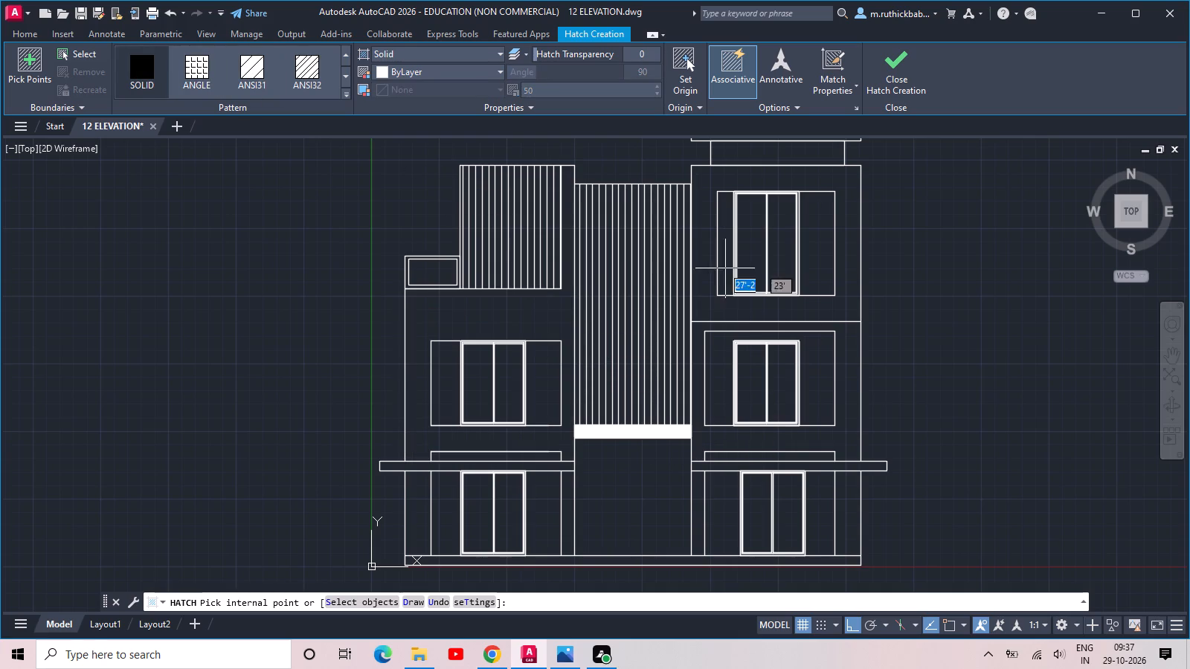
pyautogui.click(702, 283)
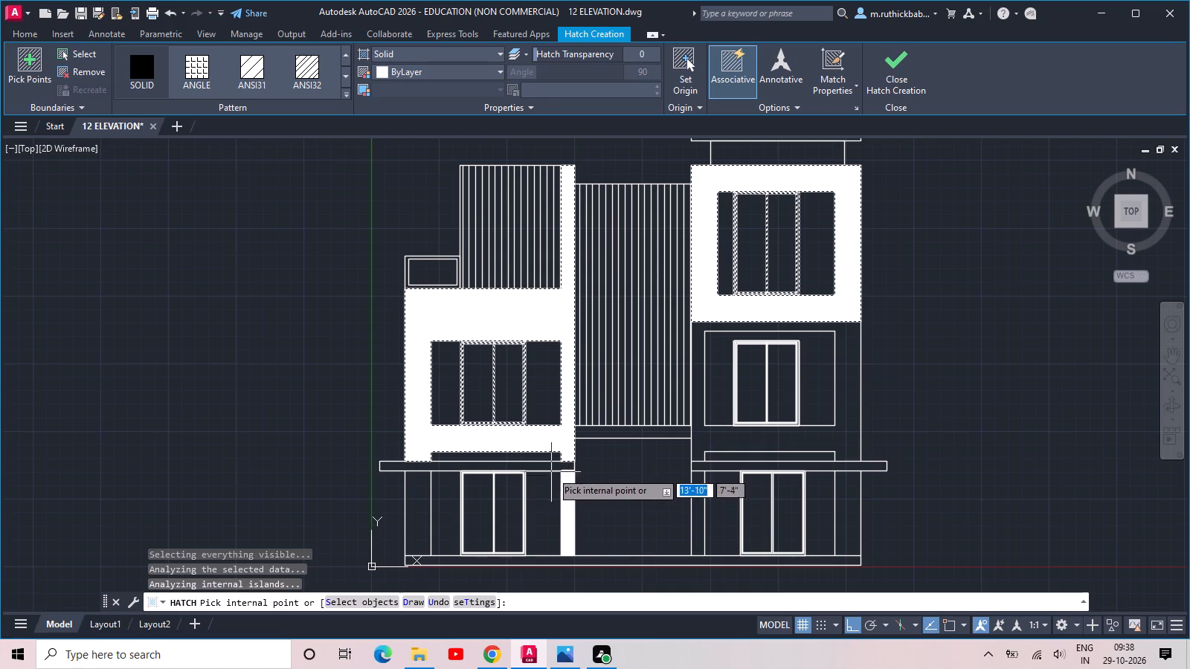
# Solid-fill the left wing's inner ground-floor pier and both ground-floor piers of the right wing, and finish the hatch.
pyautogui.click(567, 506)
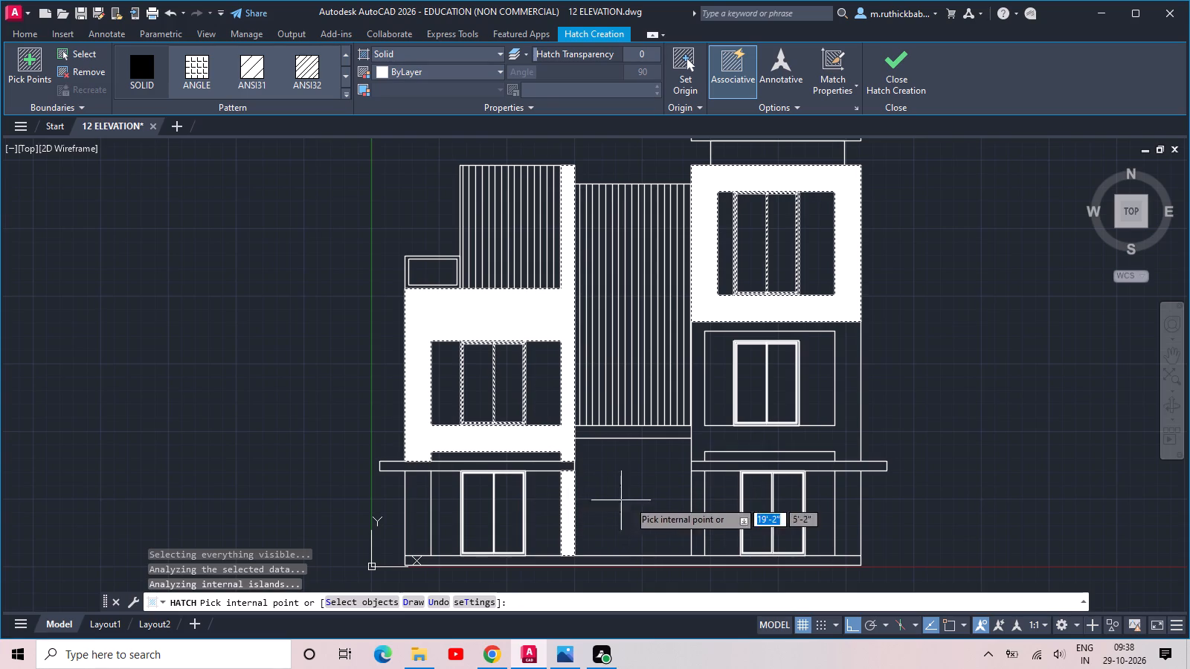
pyautogui.click(695, 508)
pyautogui.click(855, 517)
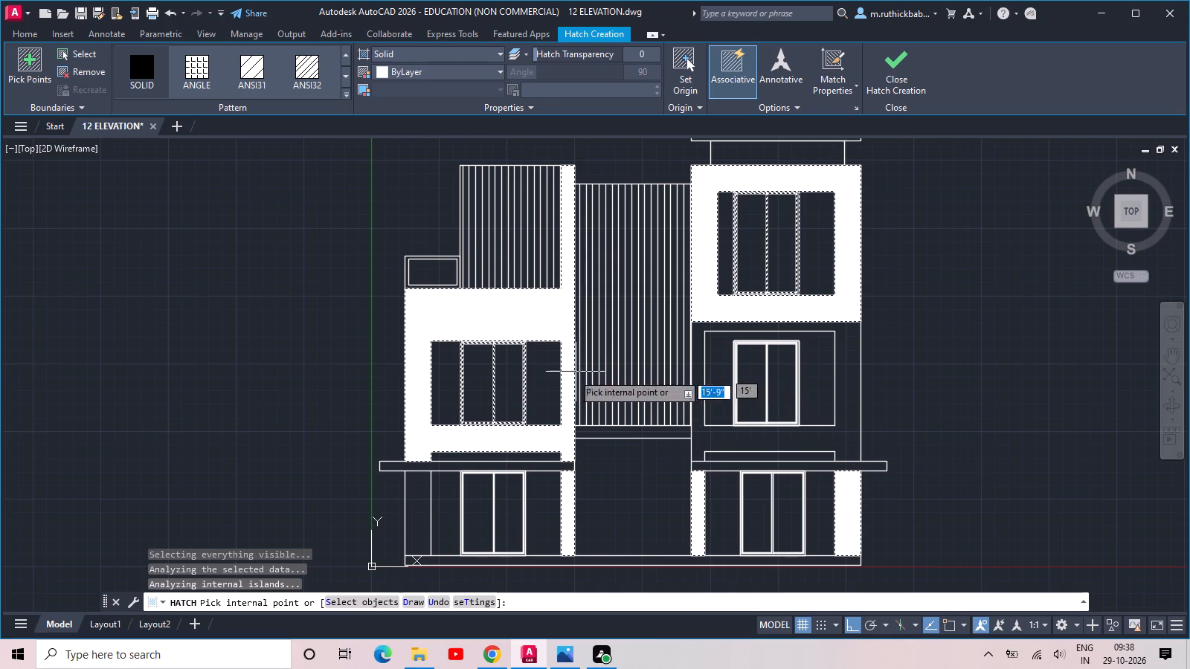
pyautogui.press('Escape')
pyautogui.press('Escape')
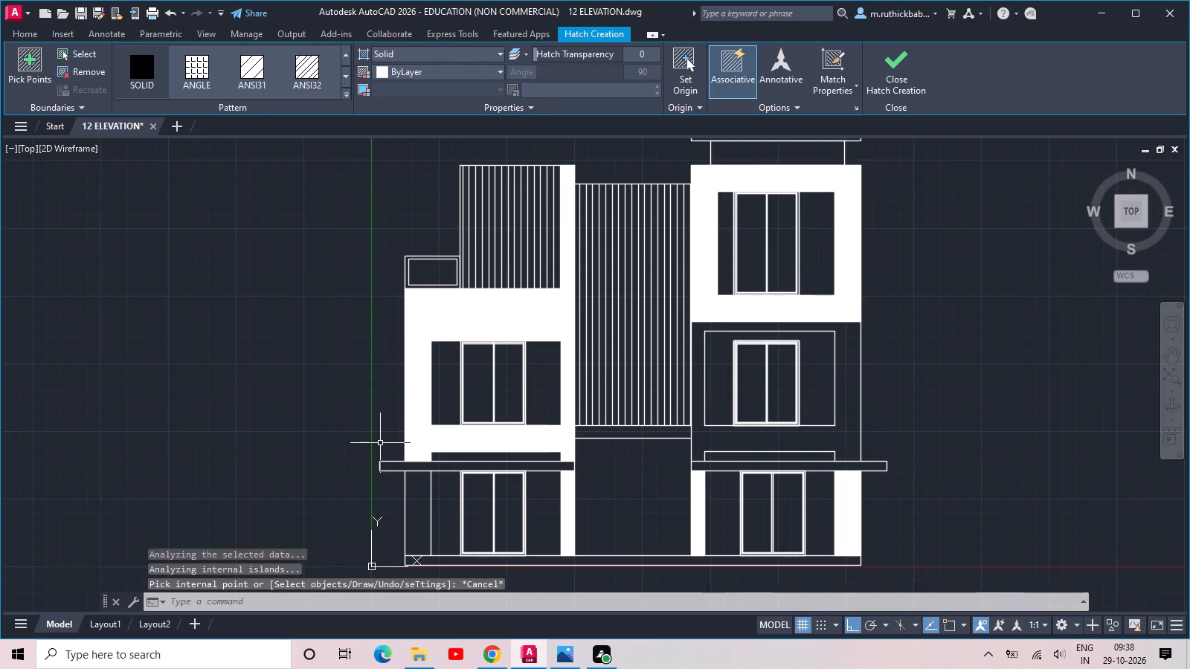
# Extend the left edges of the right wing's middle-storey window surround and the low panel below it upward, closing off a narrow wall strip.
pyautogui.scroll(2, 715, 434)
pyautogui.write('EC')
pyautogui.press('BackSpace')
pyautogui.press('BackSpace')
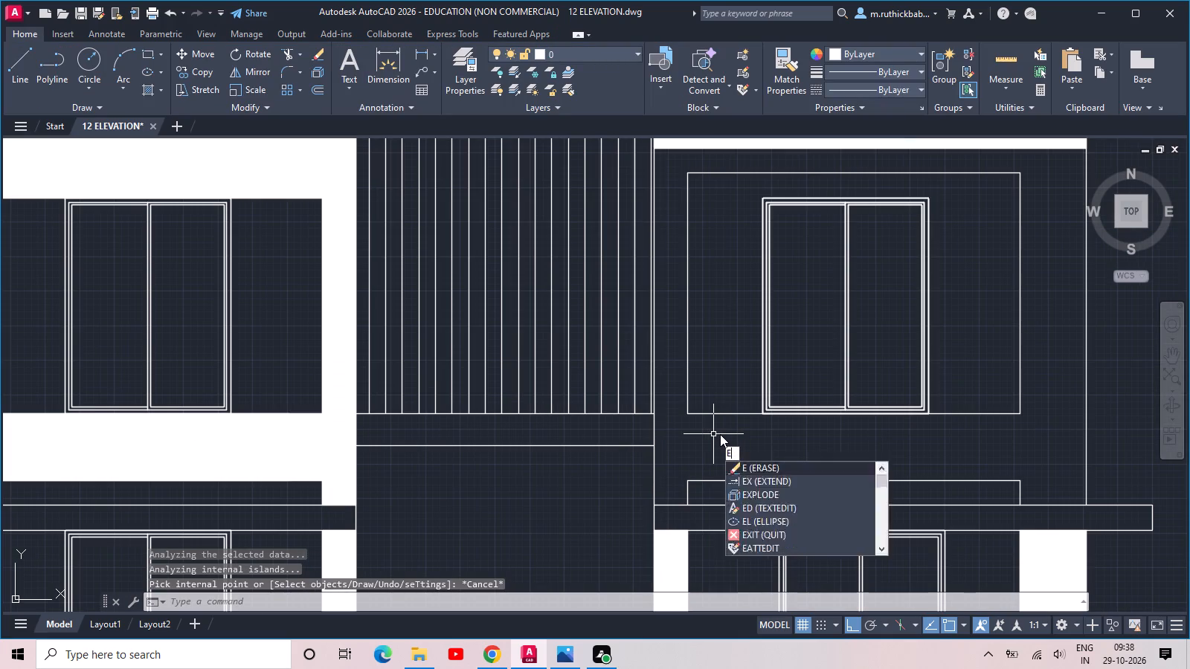
pyautogui.press('BackSpace')
pyautogui.press('BackSpace')
pyautogui.write('EX')
pyautogui.press('space')
pyautogui.press('space')
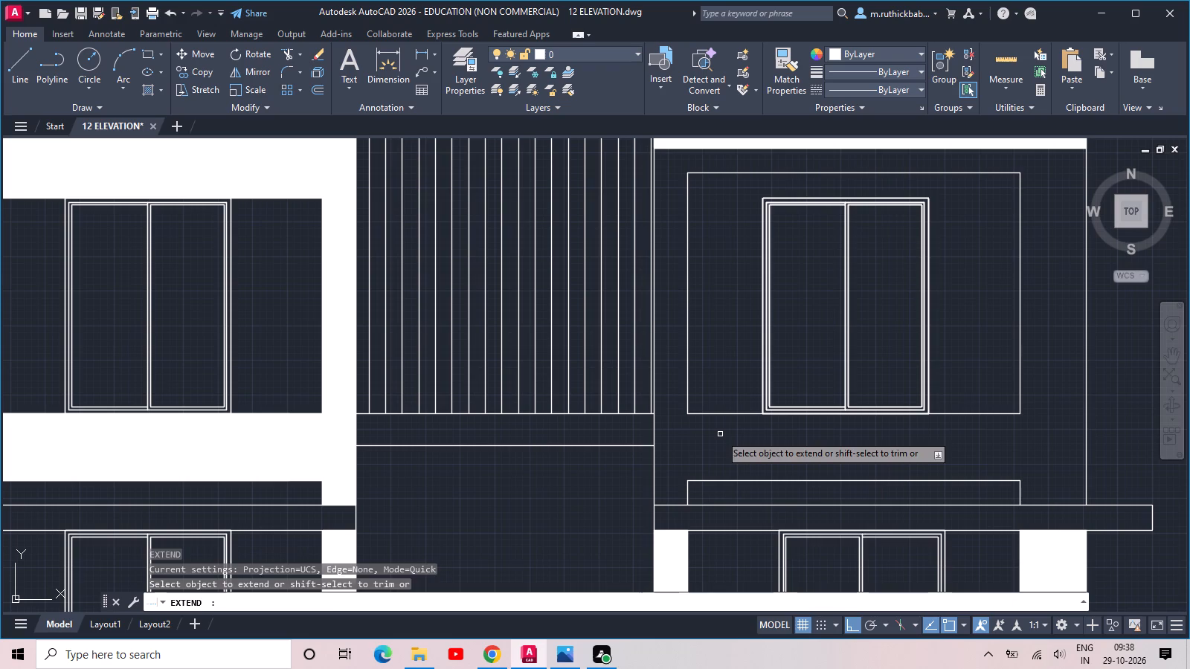
pyautogui.click(689, 491)
pyautogui.scroll(-1, 724, 296)
pyautogui.scroll(1, 715, 220)
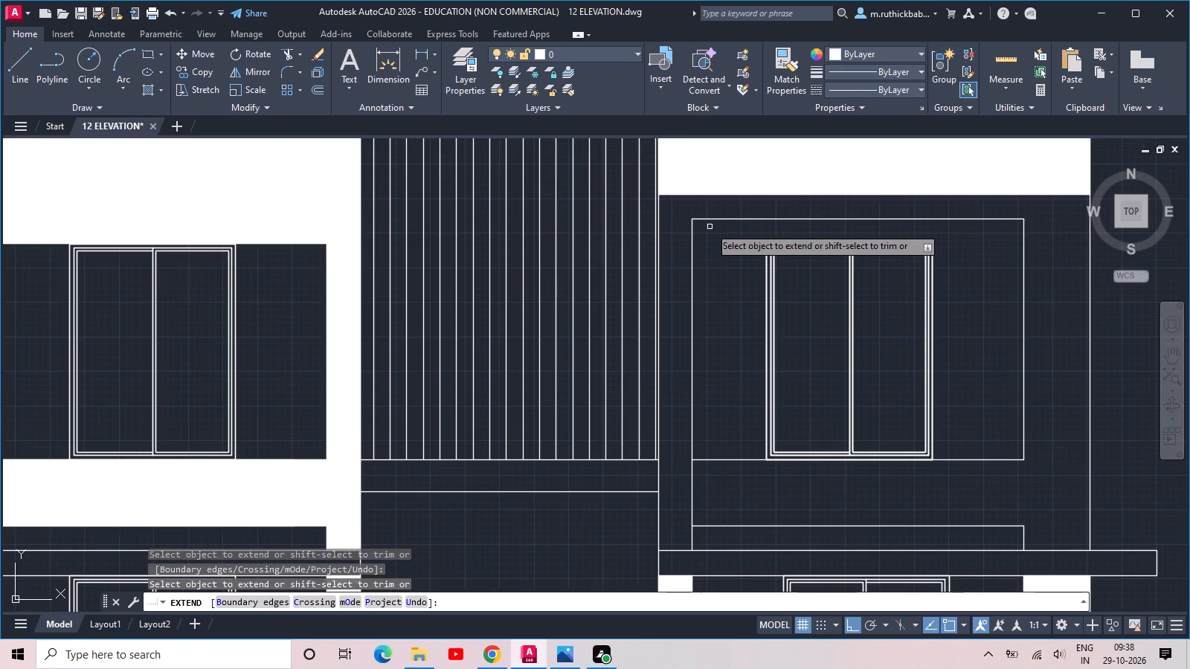
pyautogui.click(690, 233)
pyautogui.press('Escape')
pyautogui.press('Escape')
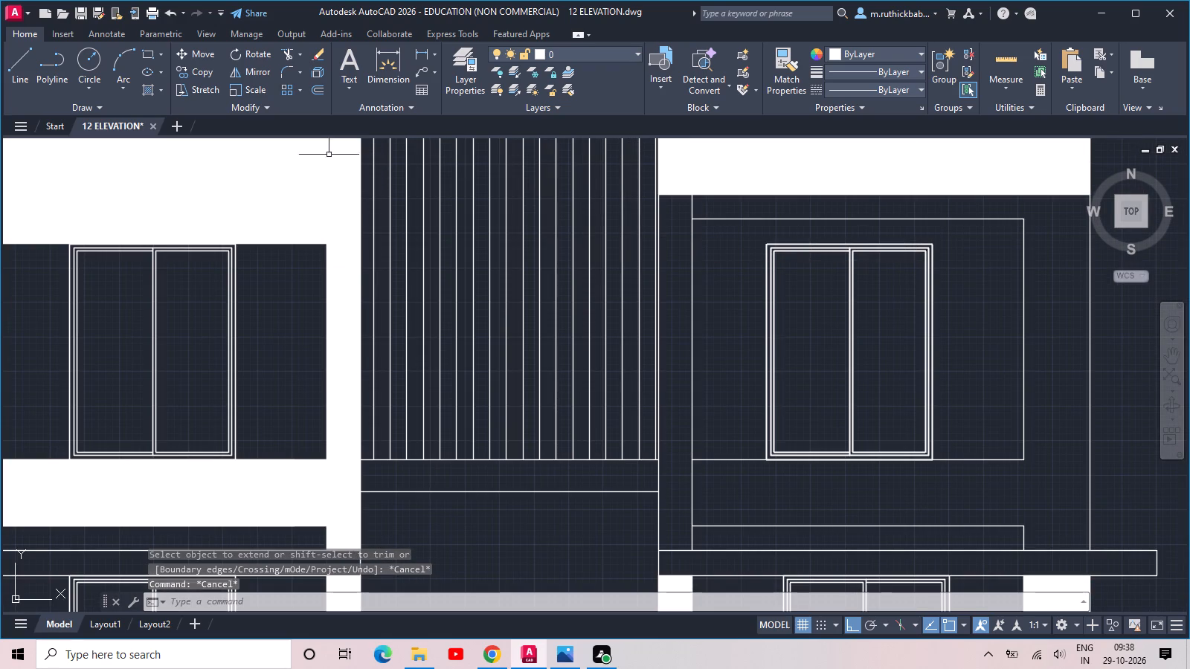
# Solid-fill the right wing's narrow middle-storey wall strip and the left wing's outer ground-floor pier, and finish the hatch.
pyautogui.click(152, 90)
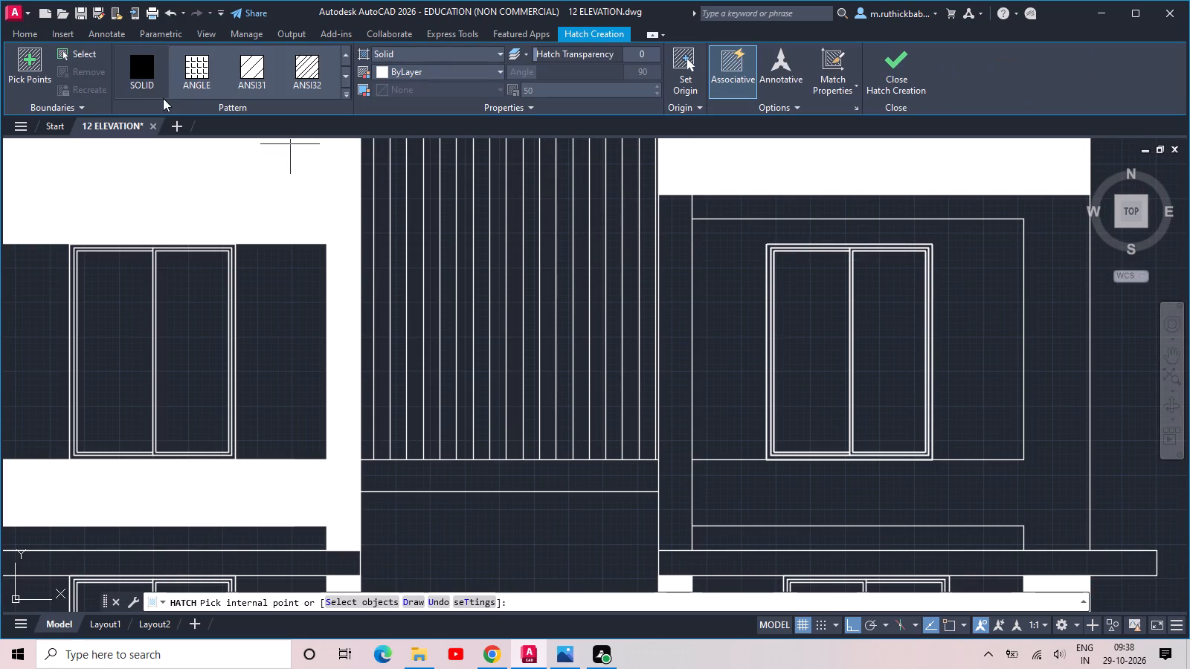
pyautogui.click(678, 343)
pyautogui.scroll(-1, 762, 488)
pyautogui.moveTo(803, 494); pyautogui.dragTo(878, 396, button='middle')
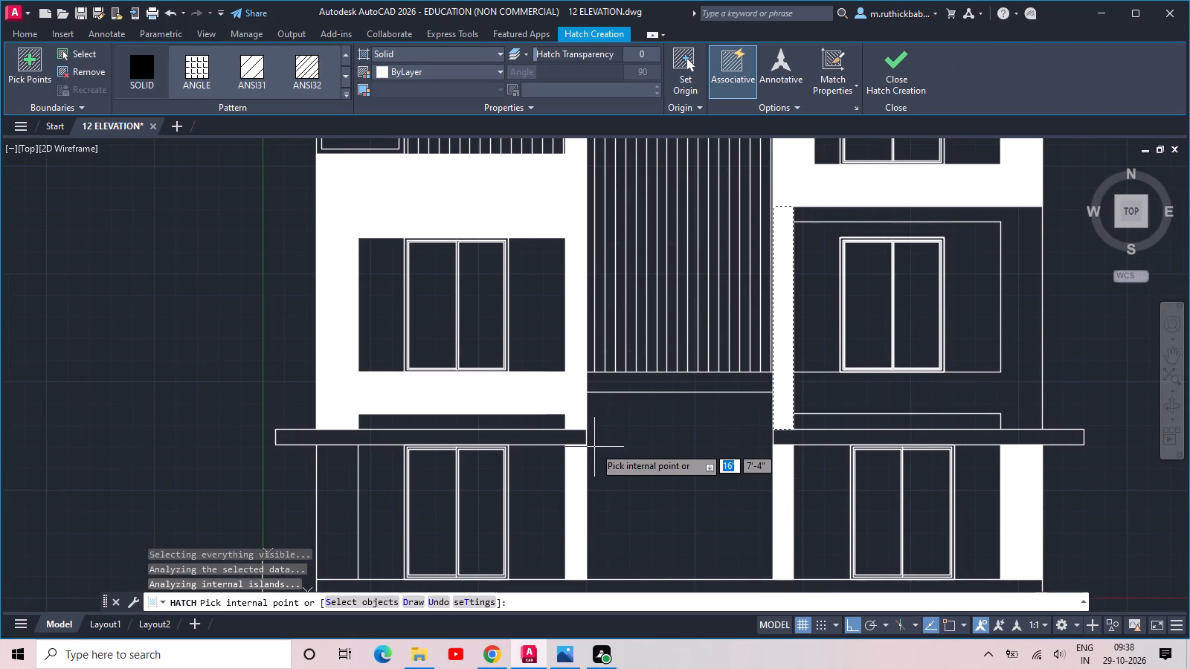
pyautogui.moveTo(573, 443); pyautogui.dragTo(750, 361, button='middle')
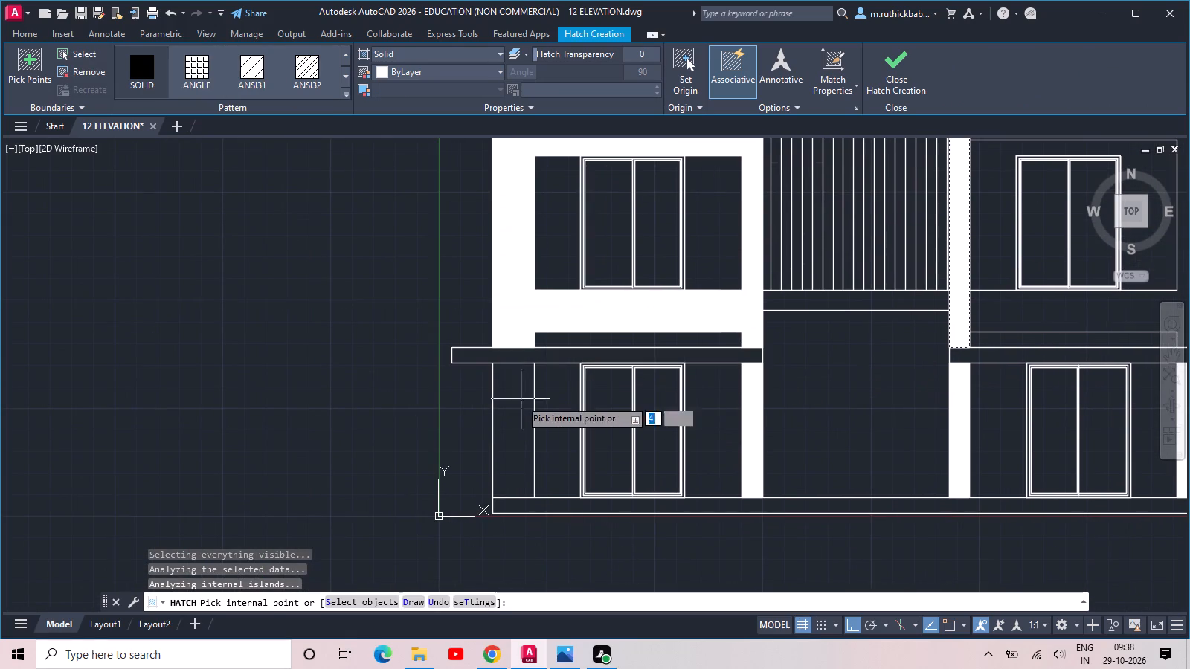
pyautogui.click(508, 408)
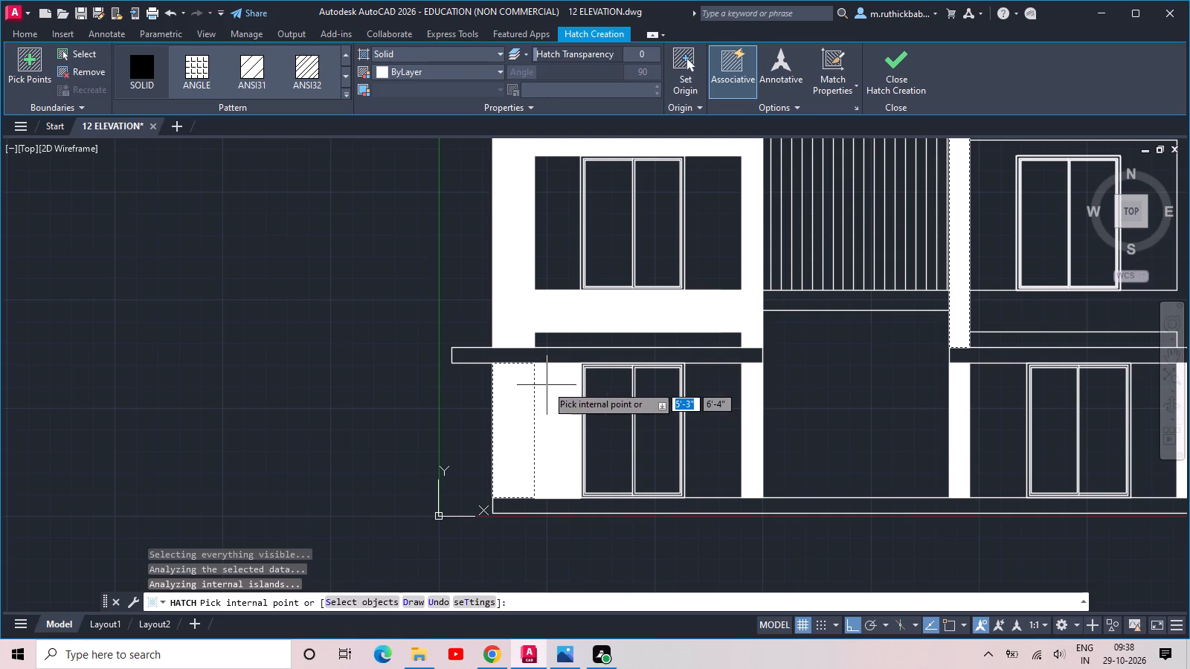
pyautogui.doubleClick(902, 72)
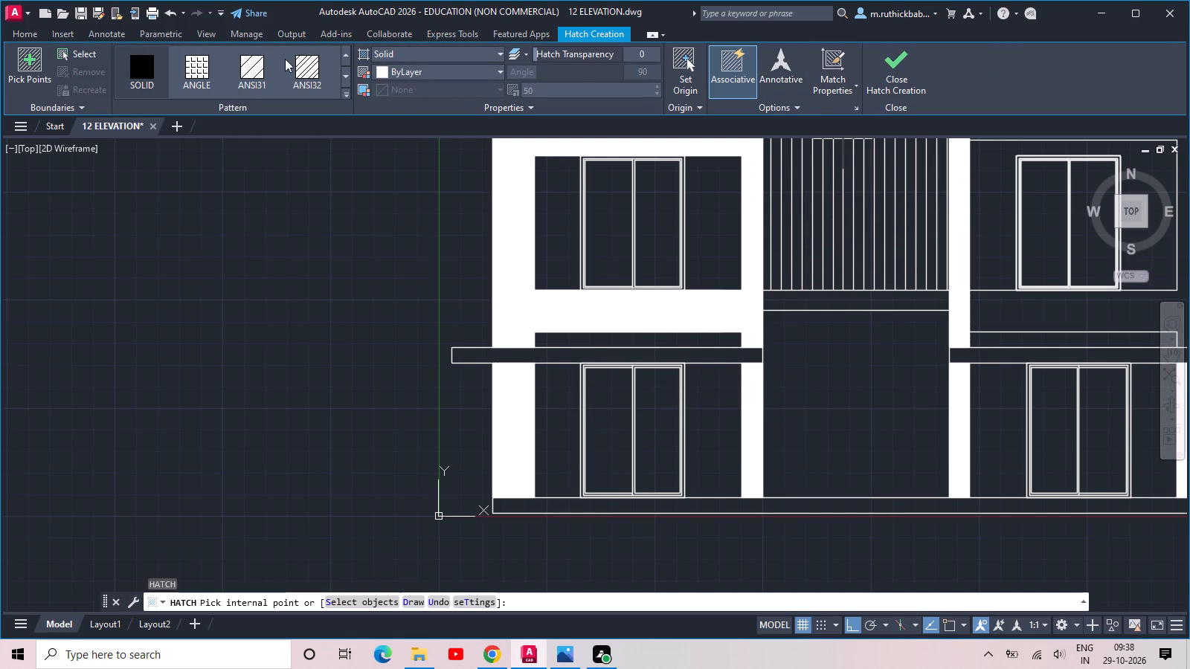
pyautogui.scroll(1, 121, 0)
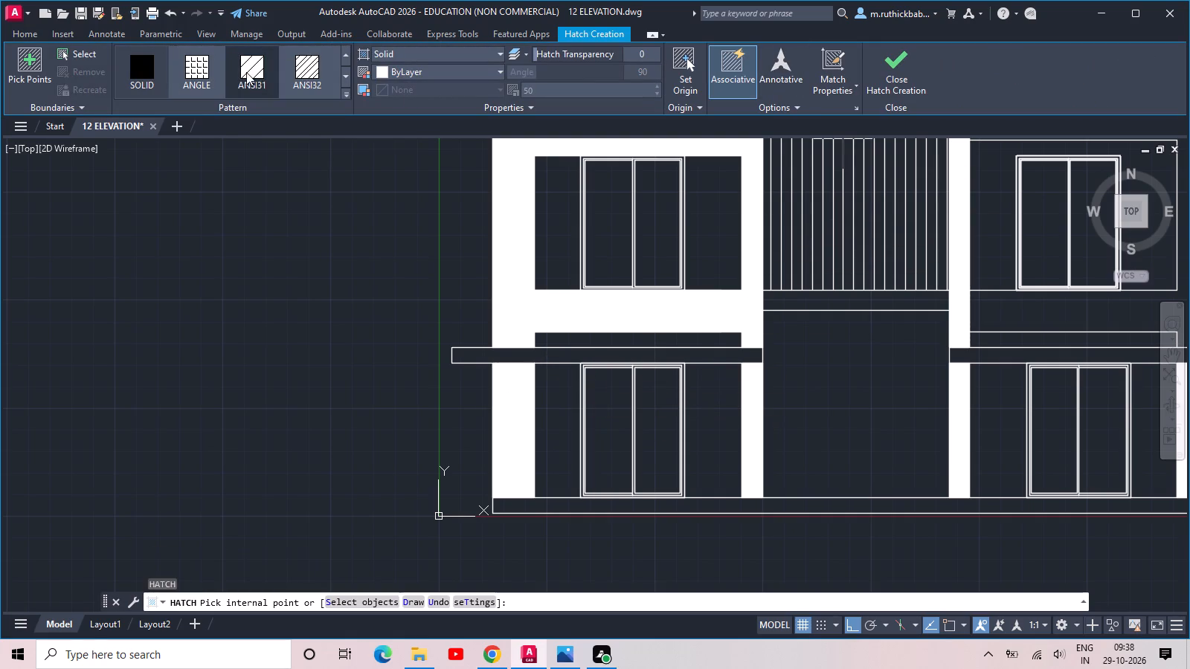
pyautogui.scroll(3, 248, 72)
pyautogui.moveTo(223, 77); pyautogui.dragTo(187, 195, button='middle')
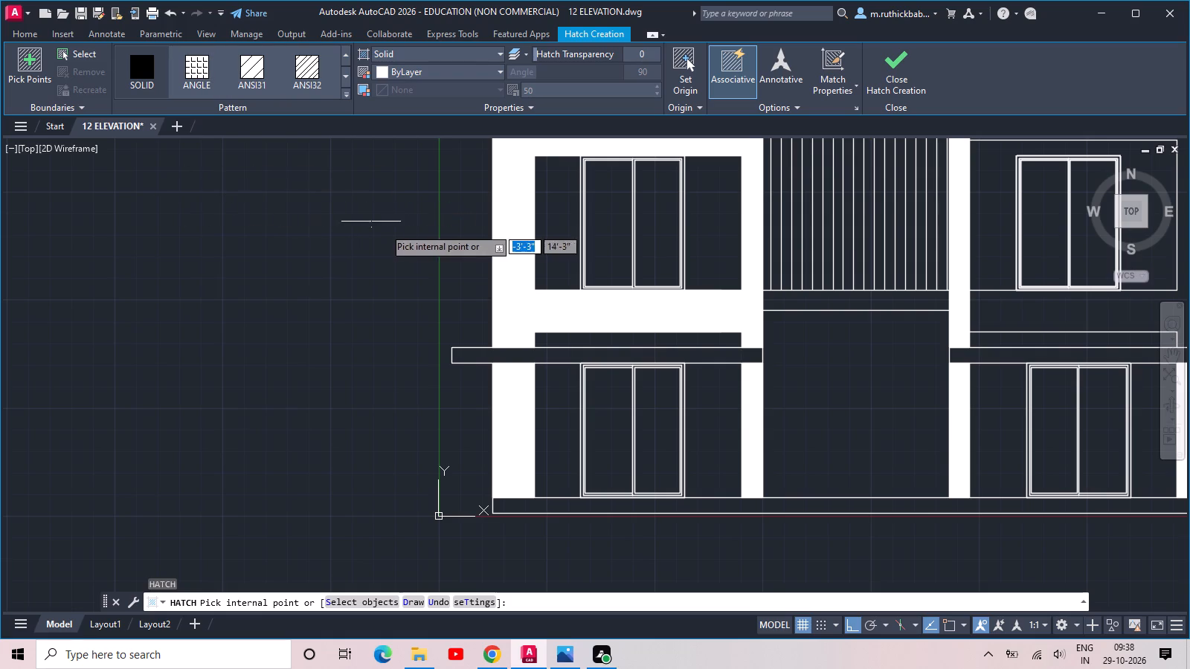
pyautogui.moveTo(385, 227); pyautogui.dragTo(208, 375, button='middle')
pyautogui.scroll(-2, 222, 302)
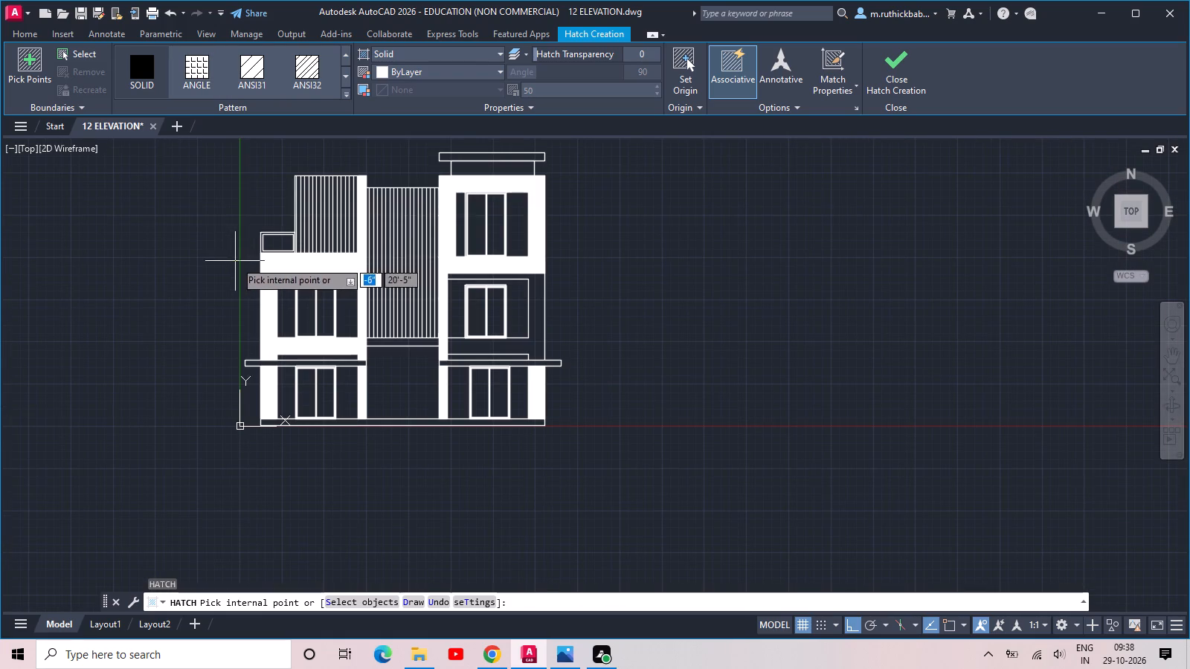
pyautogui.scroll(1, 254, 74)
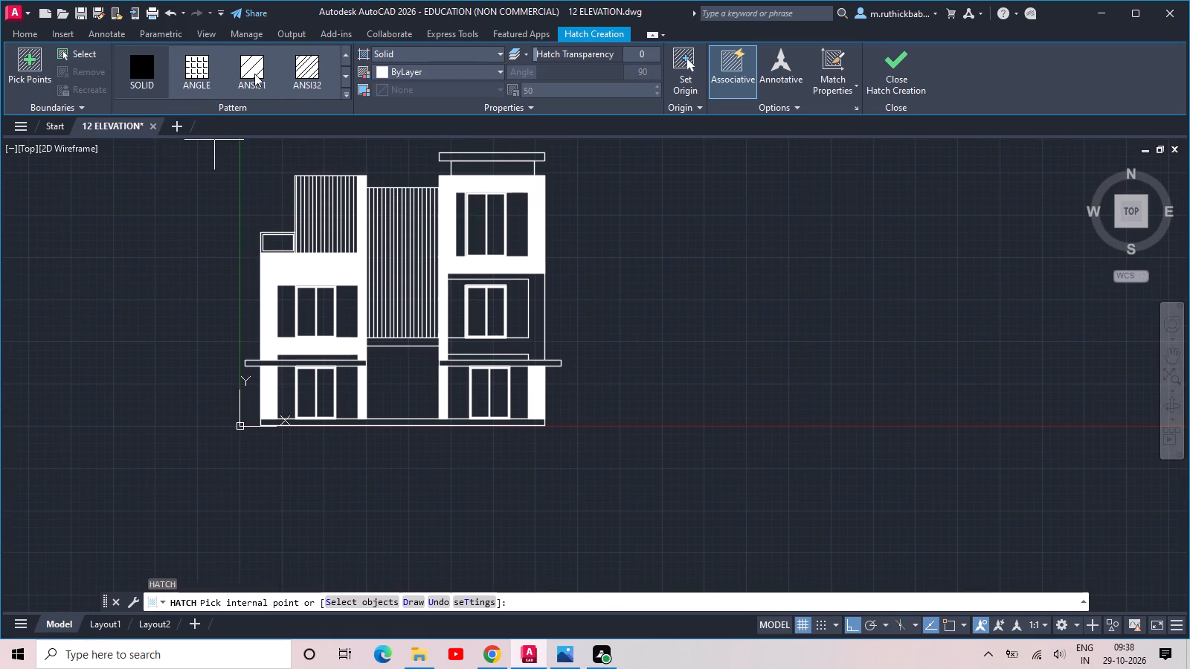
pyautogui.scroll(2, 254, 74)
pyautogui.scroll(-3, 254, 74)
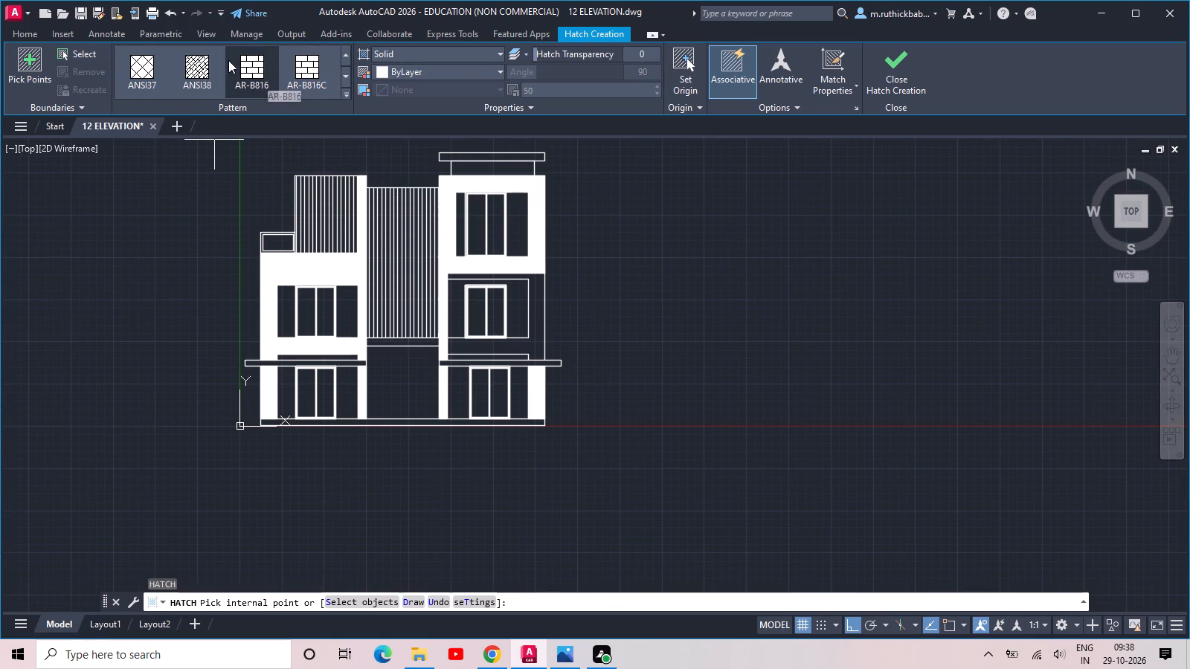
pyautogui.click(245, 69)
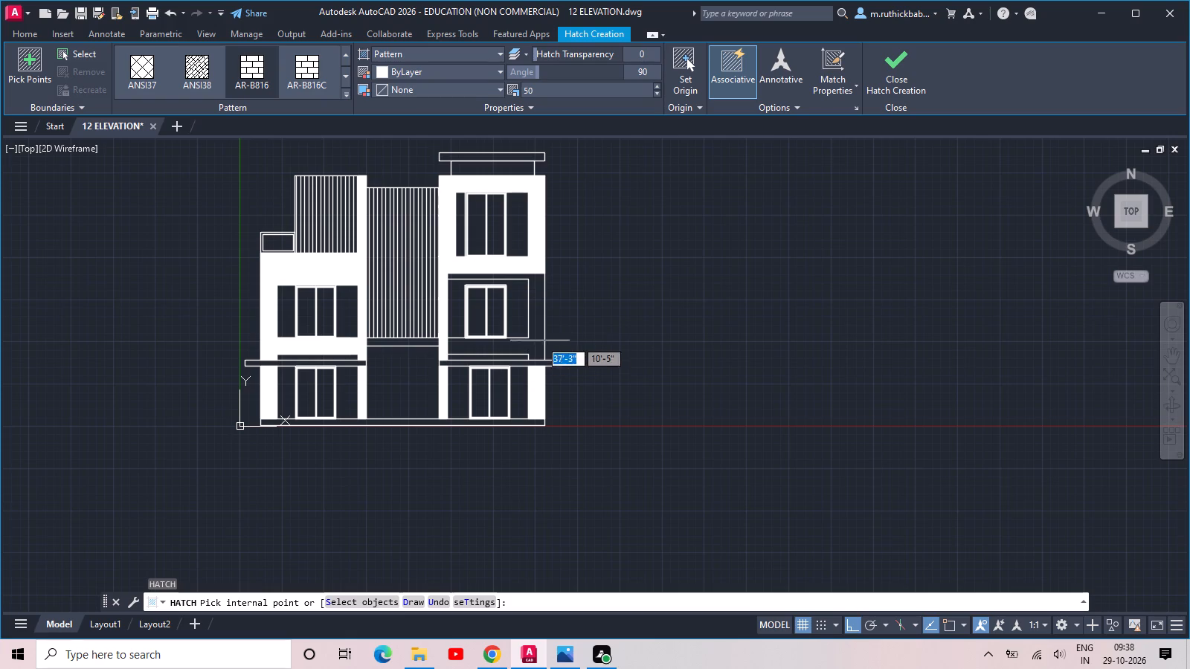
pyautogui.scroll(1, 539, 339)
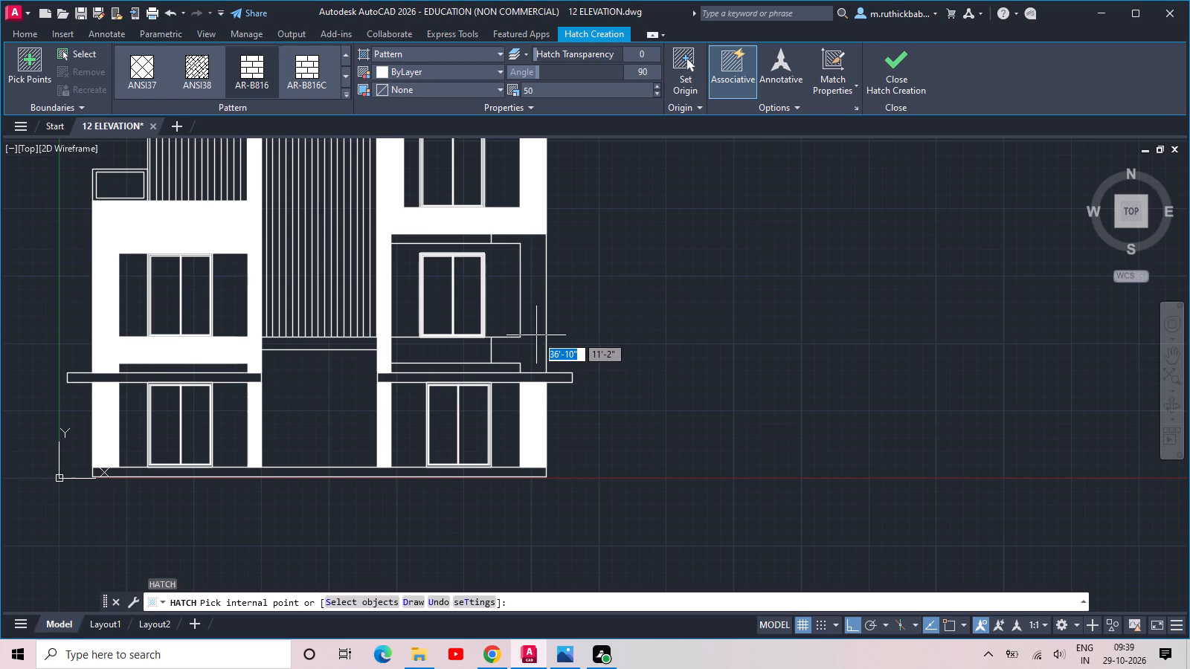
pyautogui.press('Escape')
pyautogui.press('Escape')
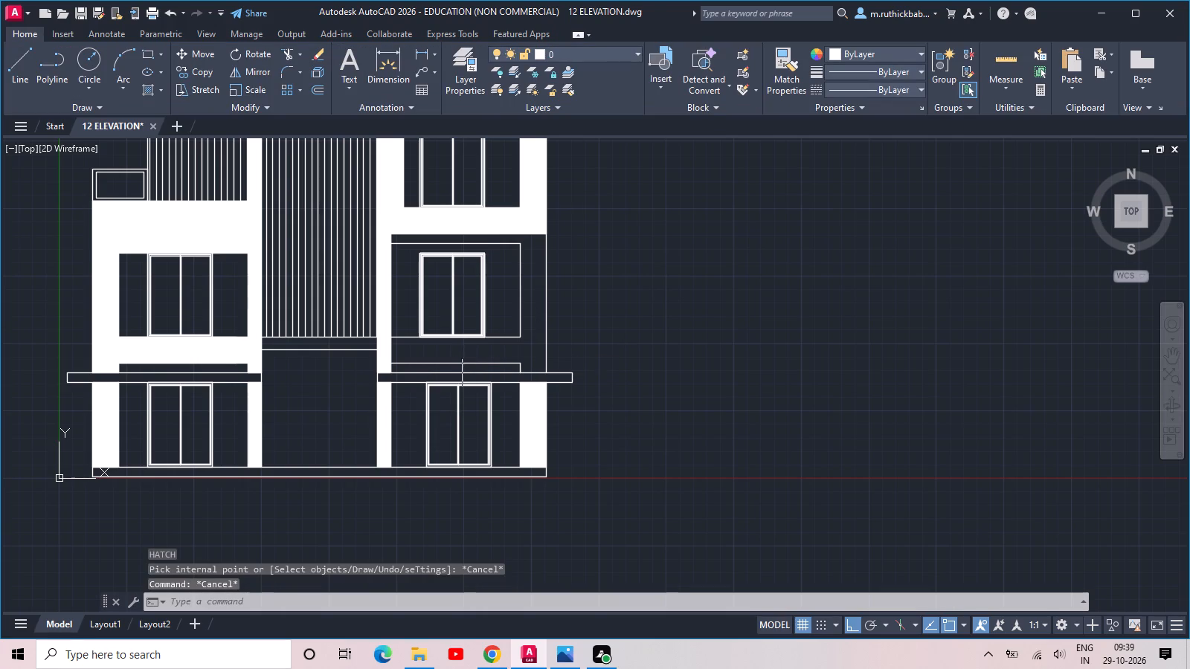
# Erase the two lines outlining the low panel just above the right wing's canopy slab.
pyautogui.scroll(2, 488, 352)
pyautogui.click(582, 355)
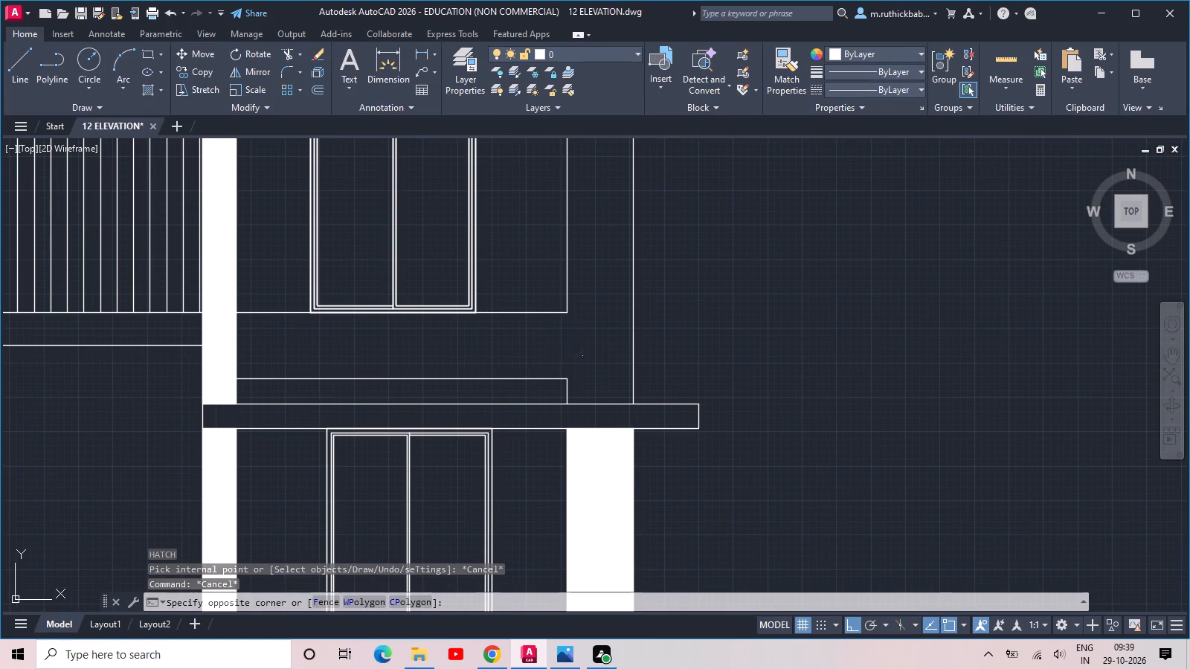
pyautogui.click(509, 392)
pyautogui.press('Delete')
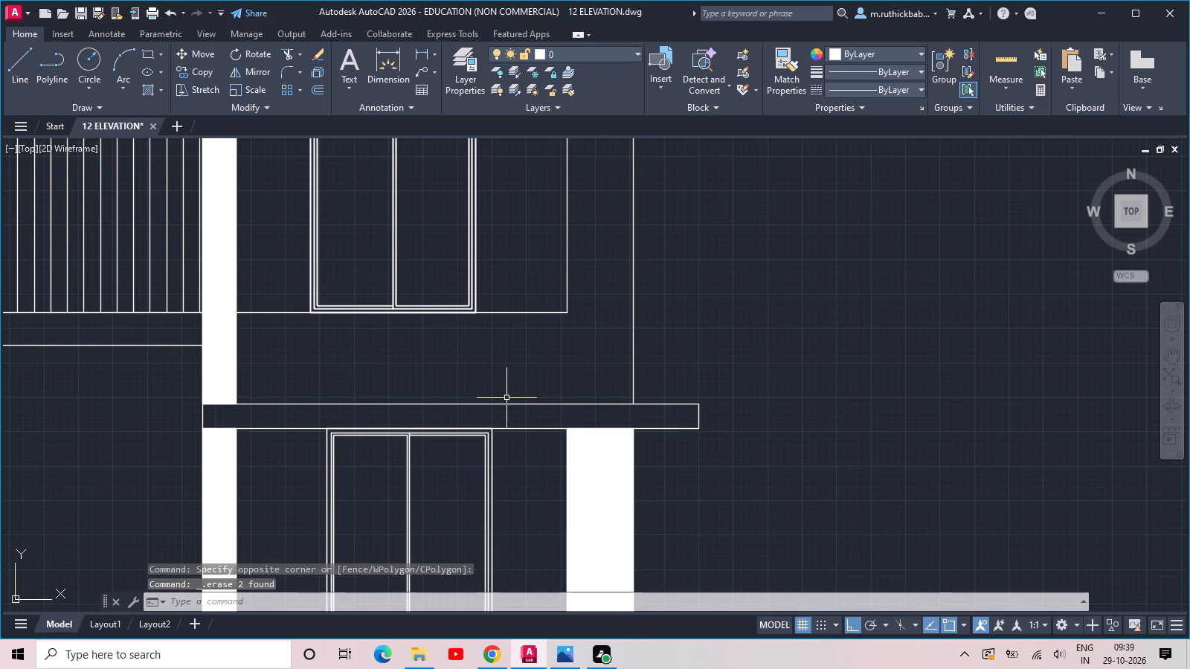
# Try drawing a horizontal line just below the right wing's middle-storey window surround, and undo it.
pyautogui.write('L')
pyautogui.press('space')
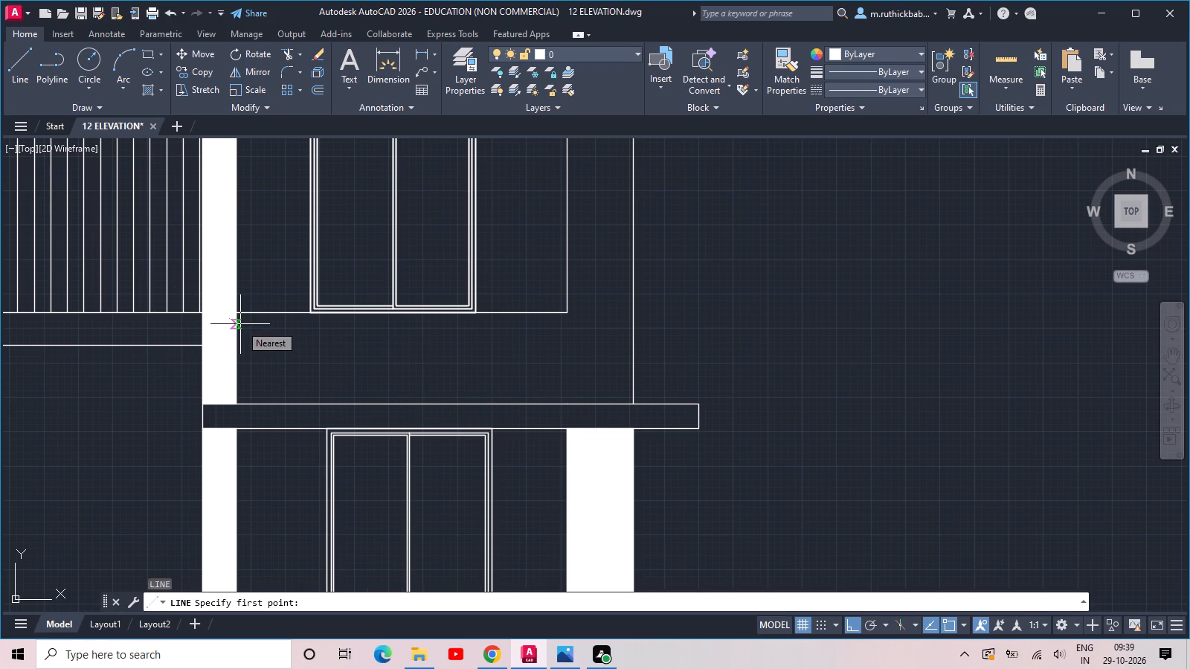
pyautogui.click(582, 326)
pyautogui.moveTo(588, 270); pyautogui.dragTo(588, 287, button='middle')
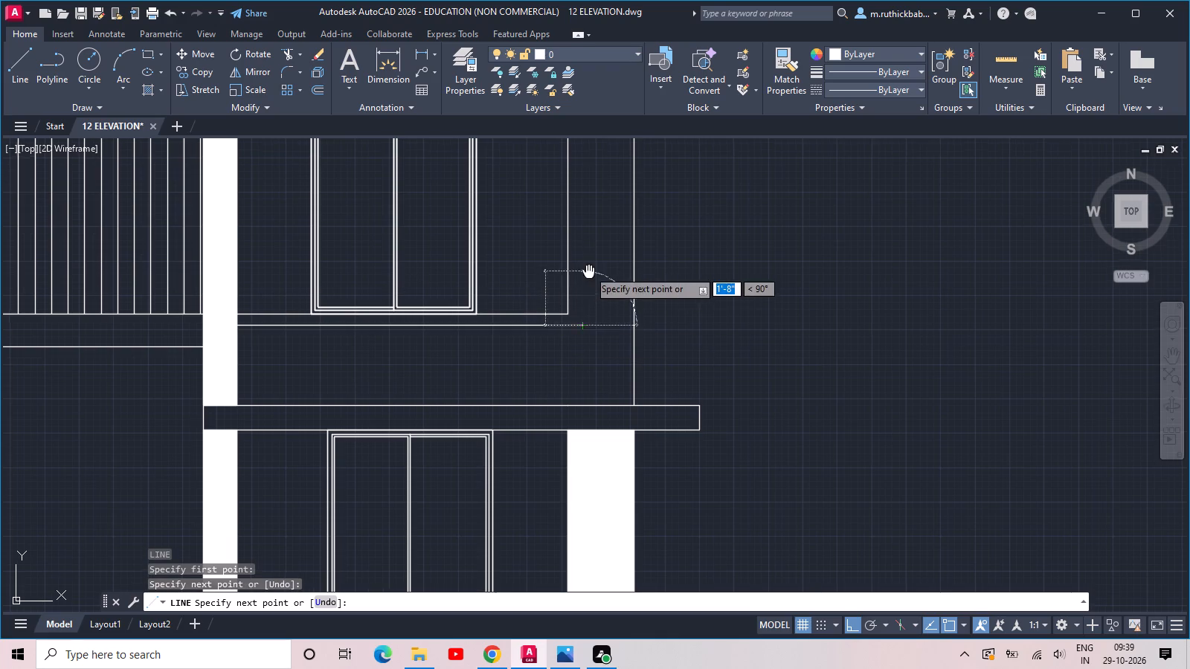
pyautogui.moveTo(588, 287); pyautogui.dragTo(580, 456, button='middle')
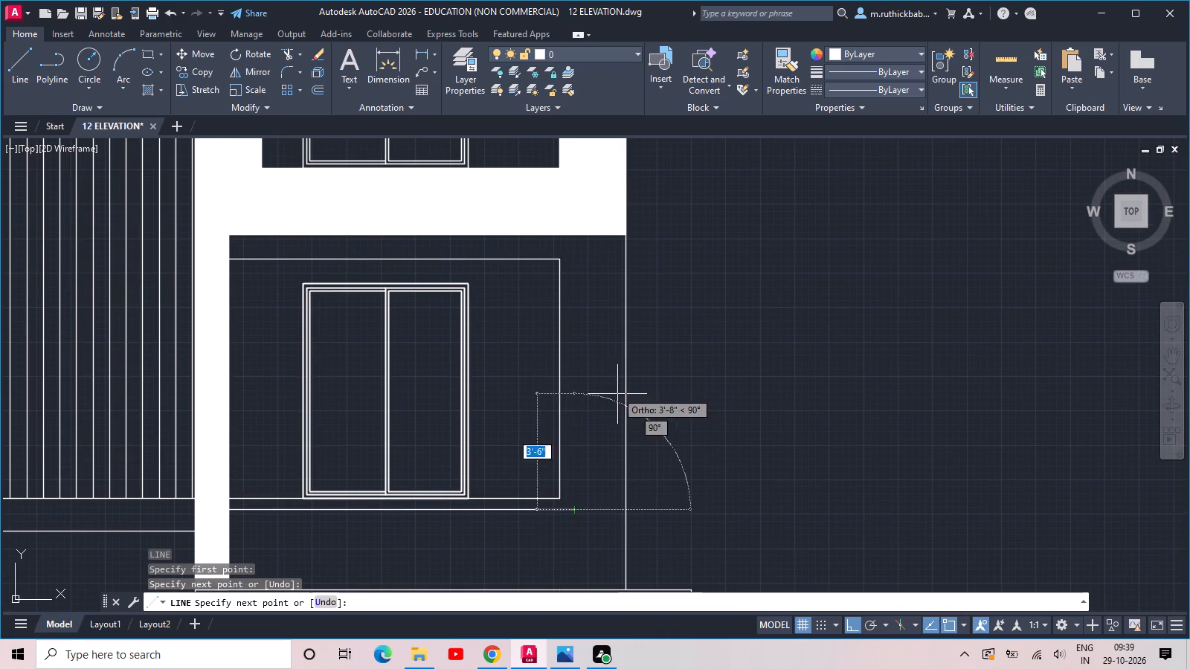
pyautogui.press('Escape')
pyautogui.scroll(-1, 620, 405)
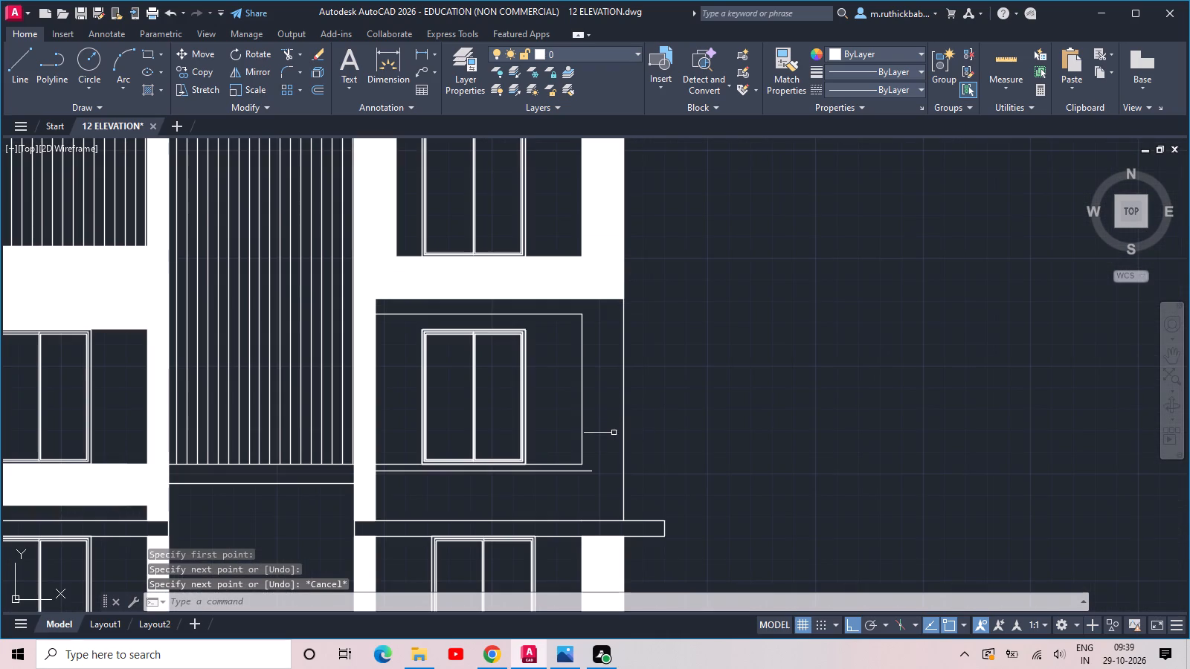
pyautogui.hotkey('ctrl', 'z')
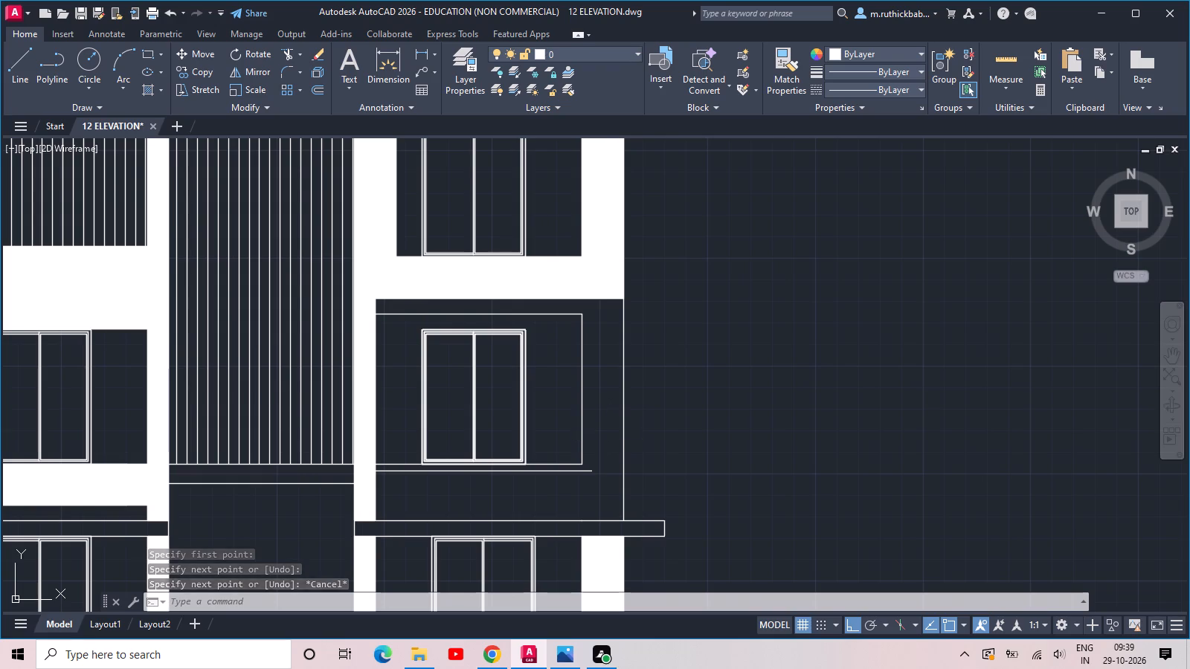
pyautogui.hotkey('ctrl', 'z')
# Draw a three-sided outline around the right wing's middle-storey window surround, about 11'-5" wide and 9'-8" high, starting just above the canopy.
pyautogui.keyDown('ctrl'); pyautogui.scroll(-1, 599, 450); pyautogui.keyUp('ctrl')
pyautogui.moveTo(599, 450); pyautogui.dragTo(599, 428, button='middle')
pyautogui.press('l')
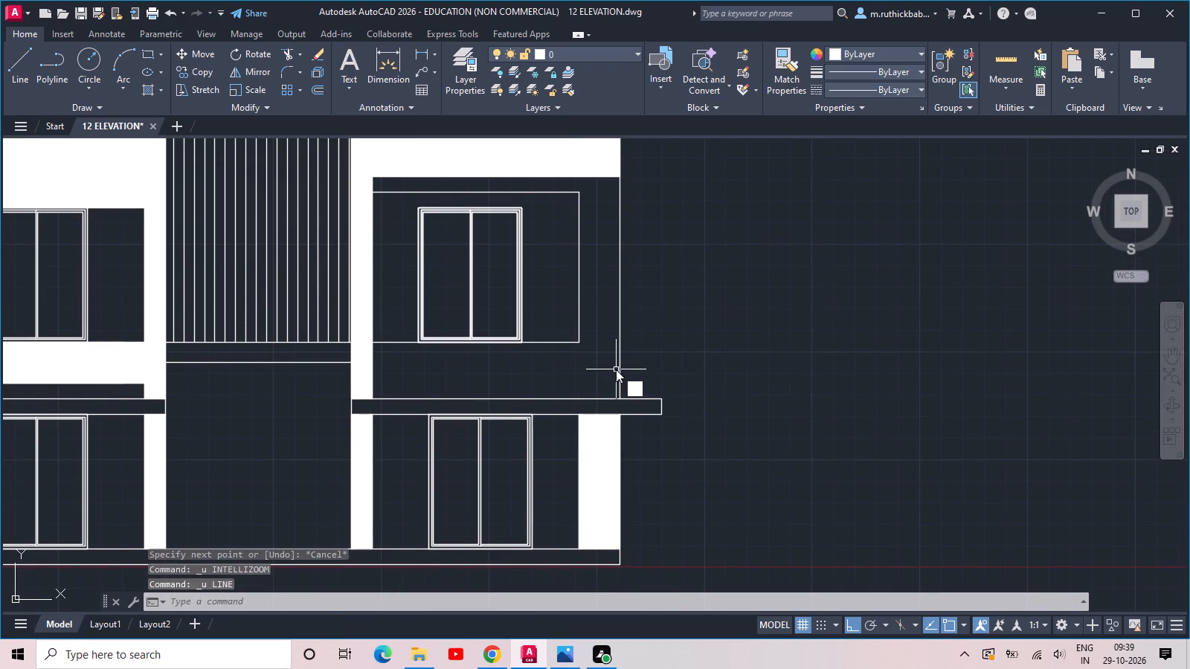
pyautogui.press('space')
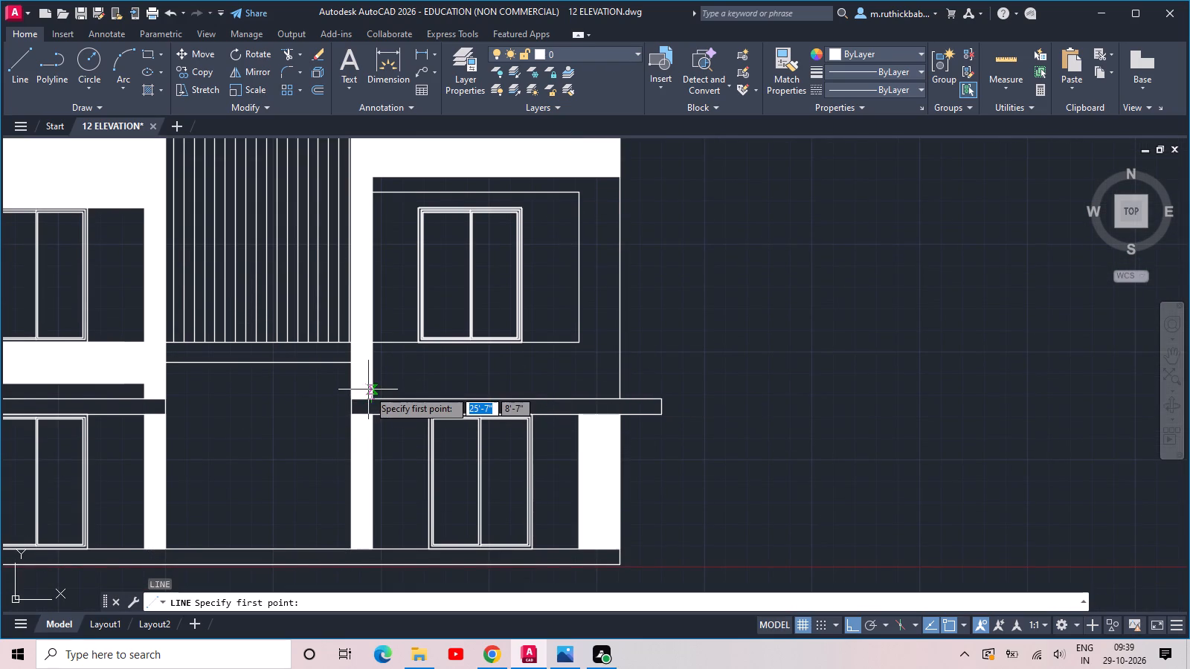
pyautogui.click(373, 389)
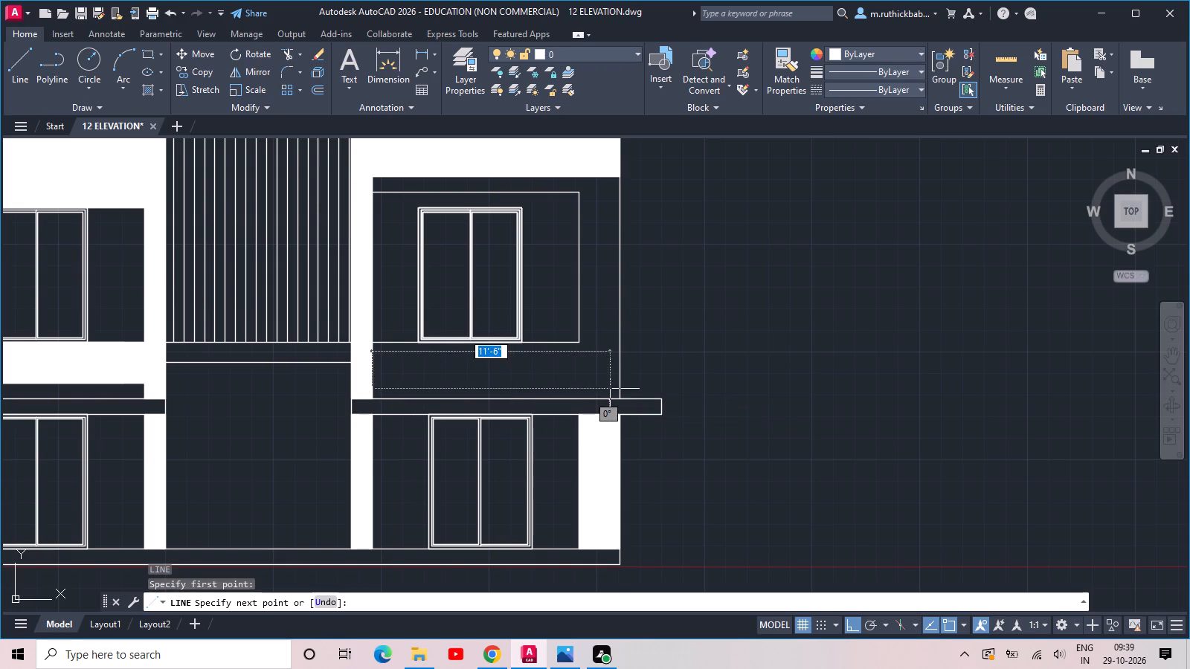
pyautogui.click(608, 389)
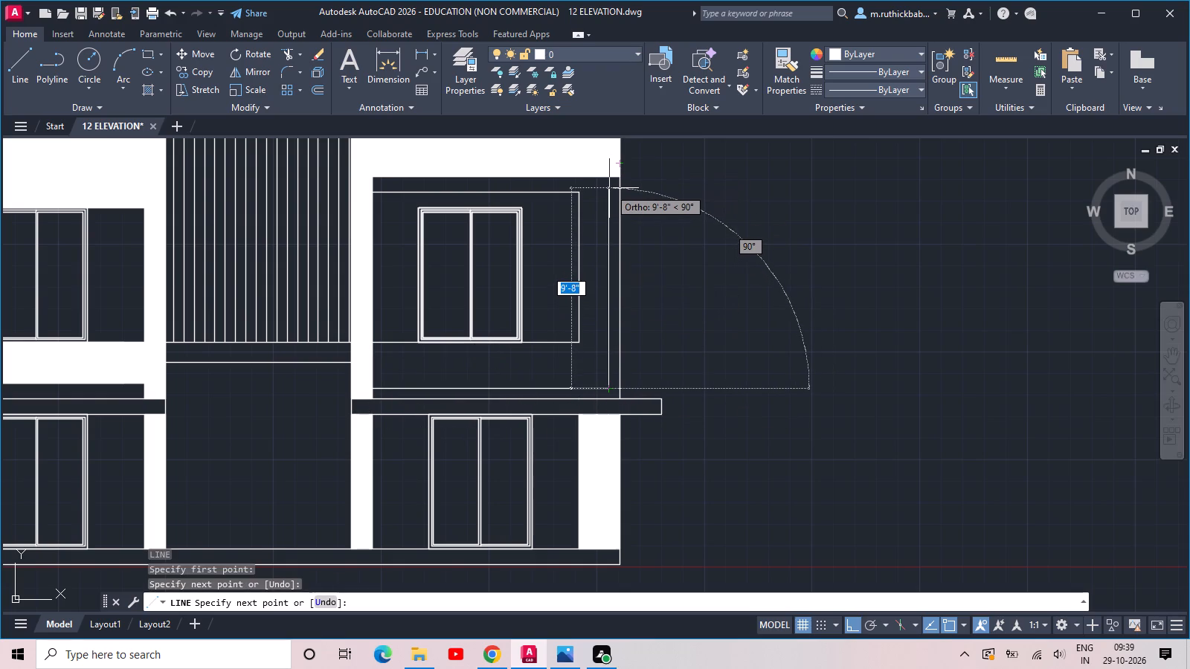
pyautogui.click(609, 188)
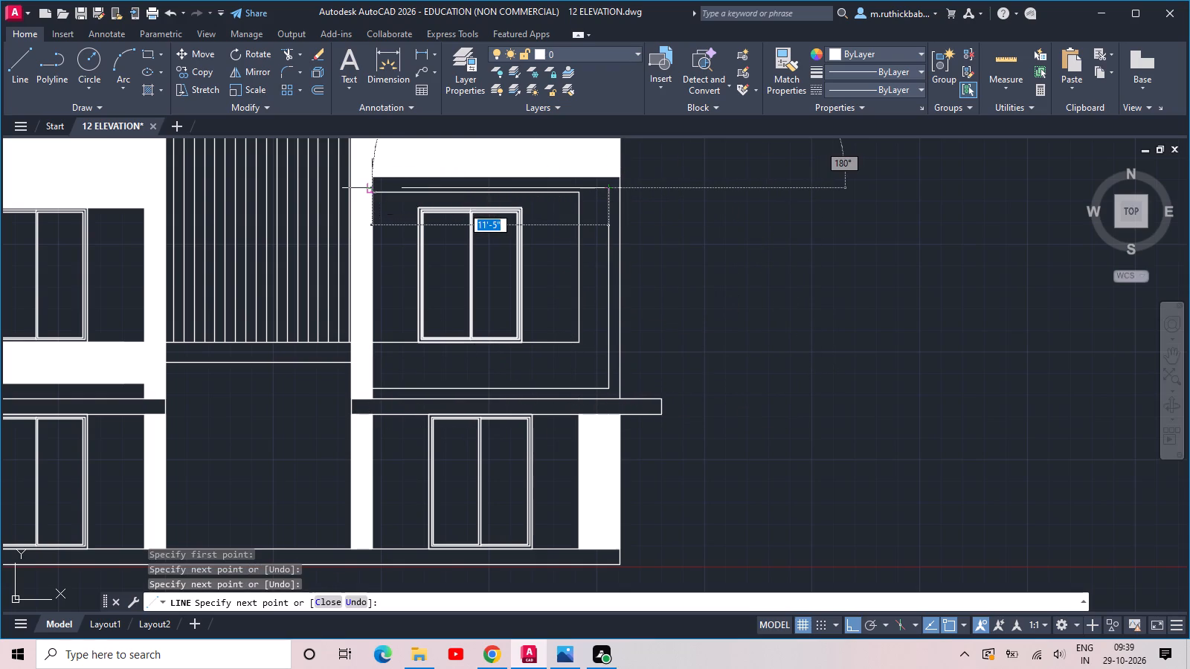
pyautogui.click(376, 187)
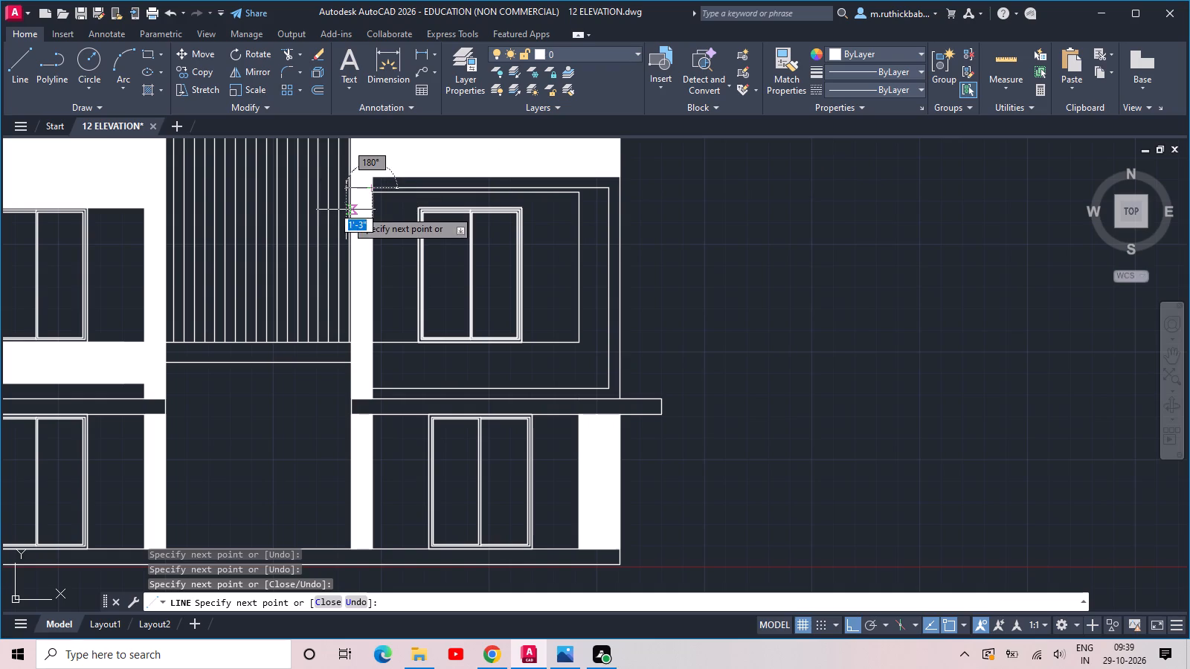
pyautogui.press('Escape')
pyautogui.press('Escape')
# Hatch the canopy slabs of the left and right wings with the ANSI38 pattern.
pyautogui.scroll(-1, 411, 158)
pyautogui.moveTo(410, 192); pyautogui.dragTo(437, 253, button='middle')
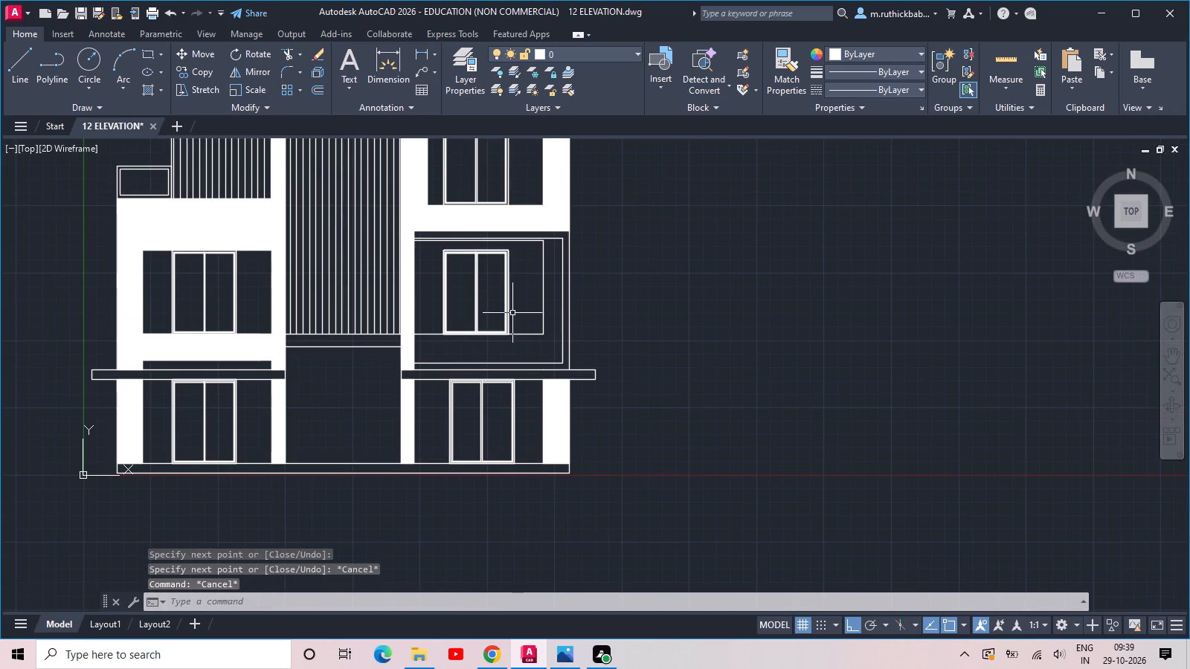
pyautogui.moveTo(412, 355); pyautogui.dragTo(574, 363, button='middle')
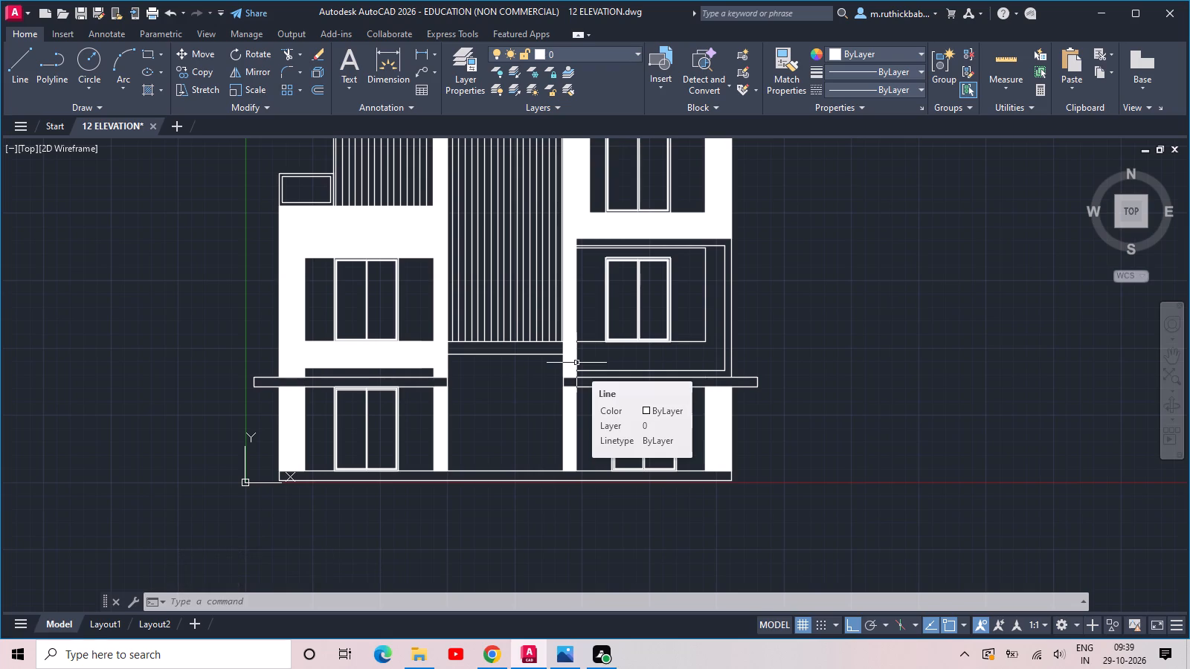
pyautogui.click(144, 92)
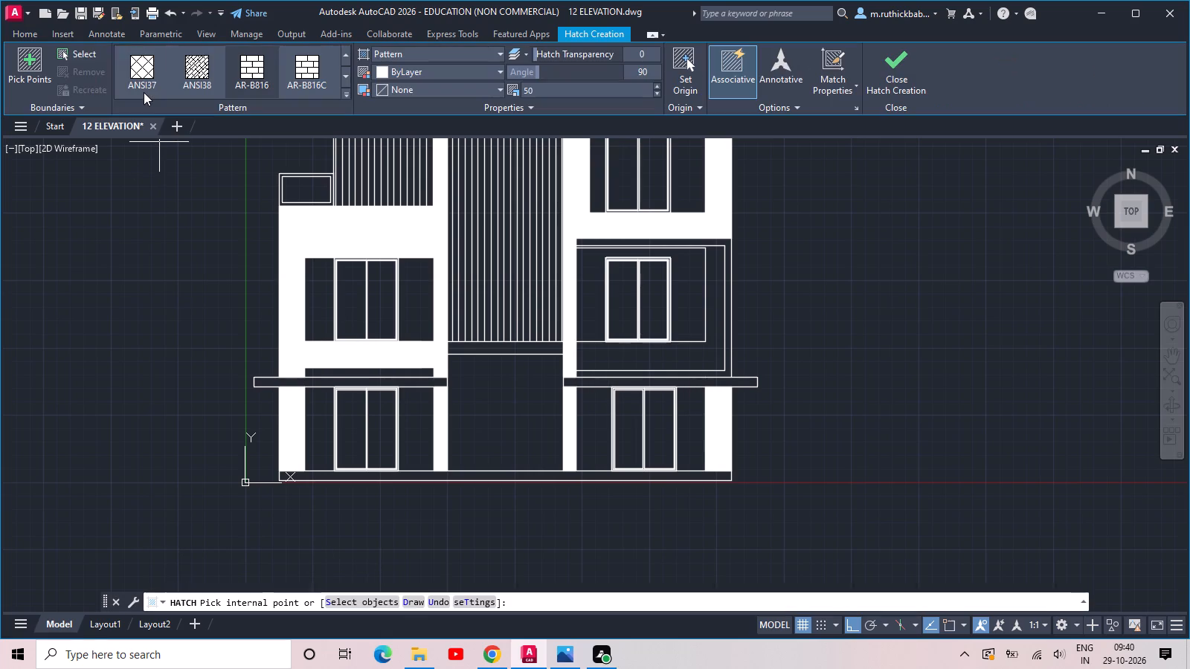
pyautogui.scroll(-1, 213, 65)
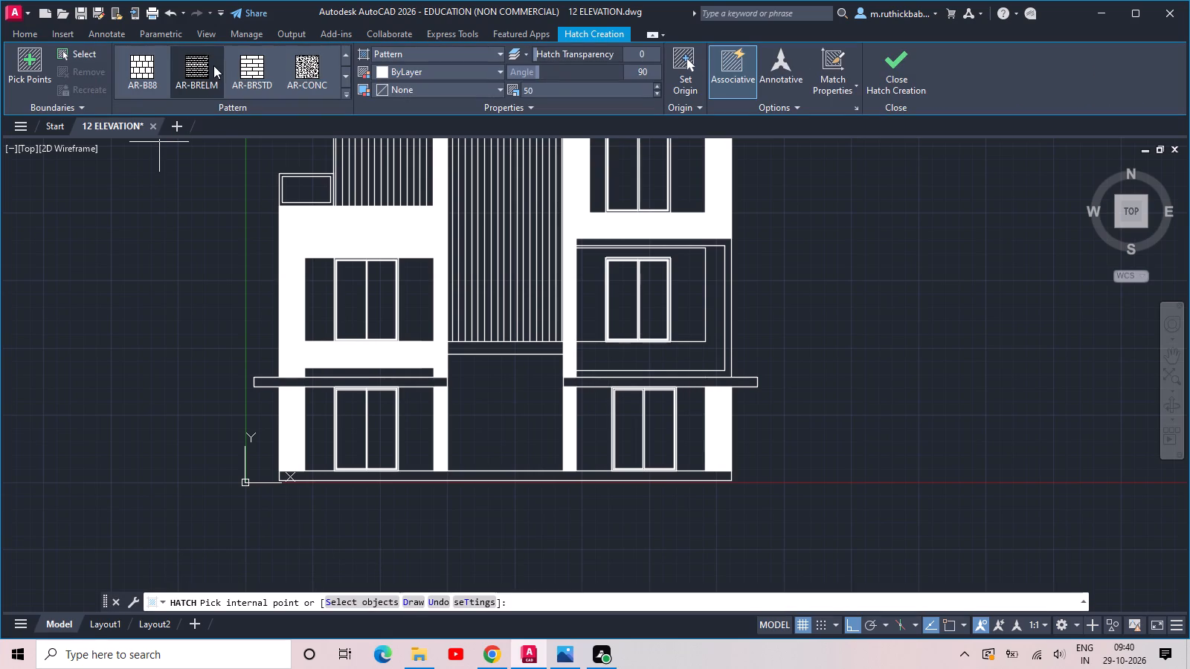
pyautogui.scroll(1, 213, 65)
pyautogui.click(201, 72)
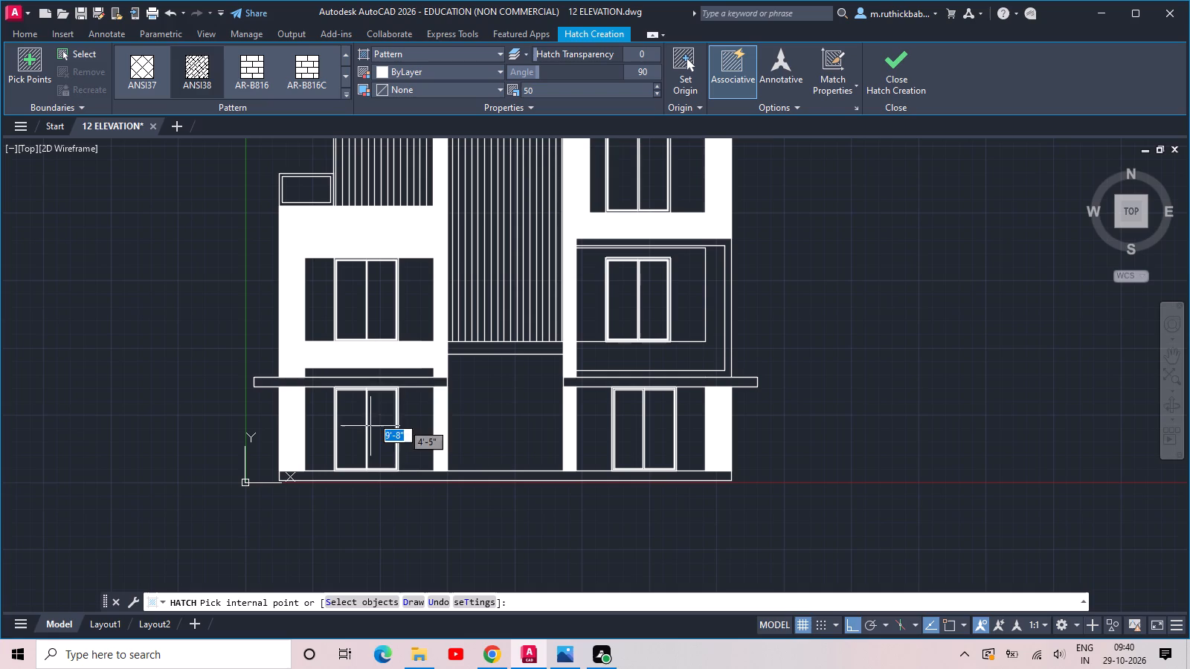
pyautogui.click(381, 384)
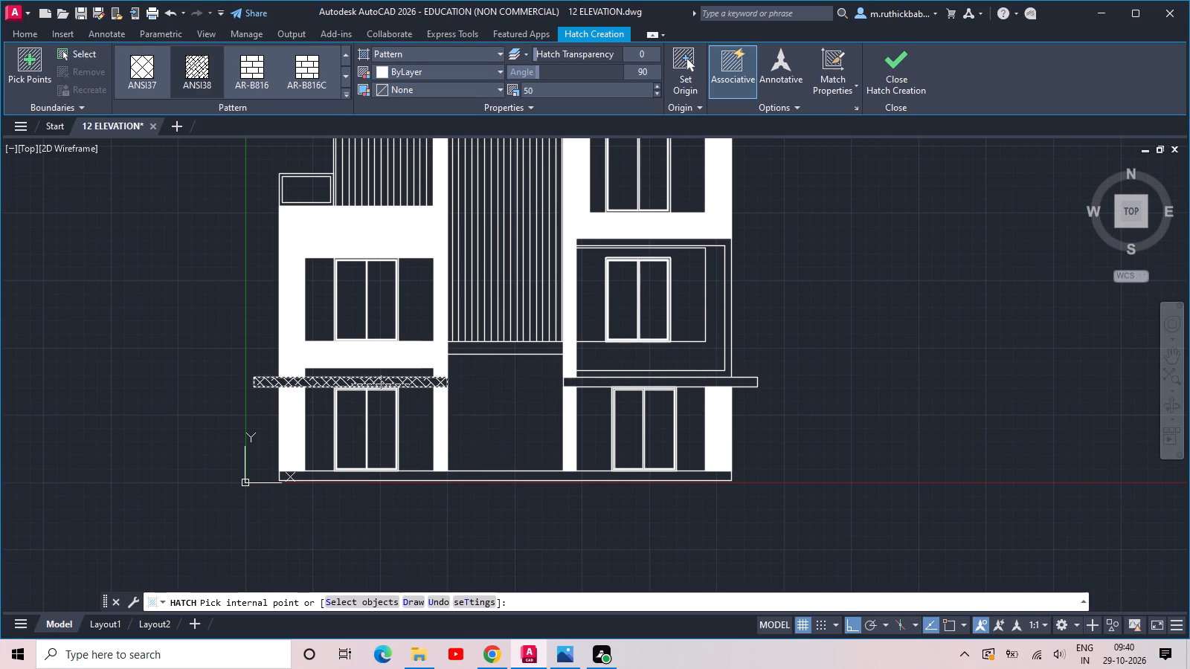
pyautogui.click(621, 384)
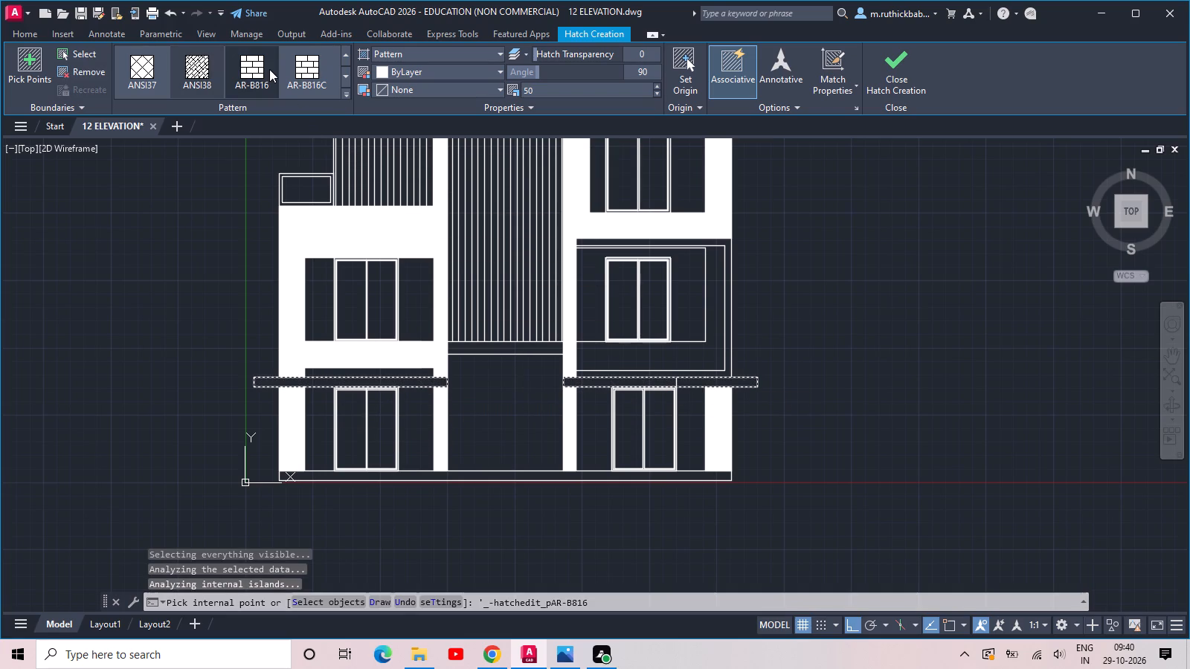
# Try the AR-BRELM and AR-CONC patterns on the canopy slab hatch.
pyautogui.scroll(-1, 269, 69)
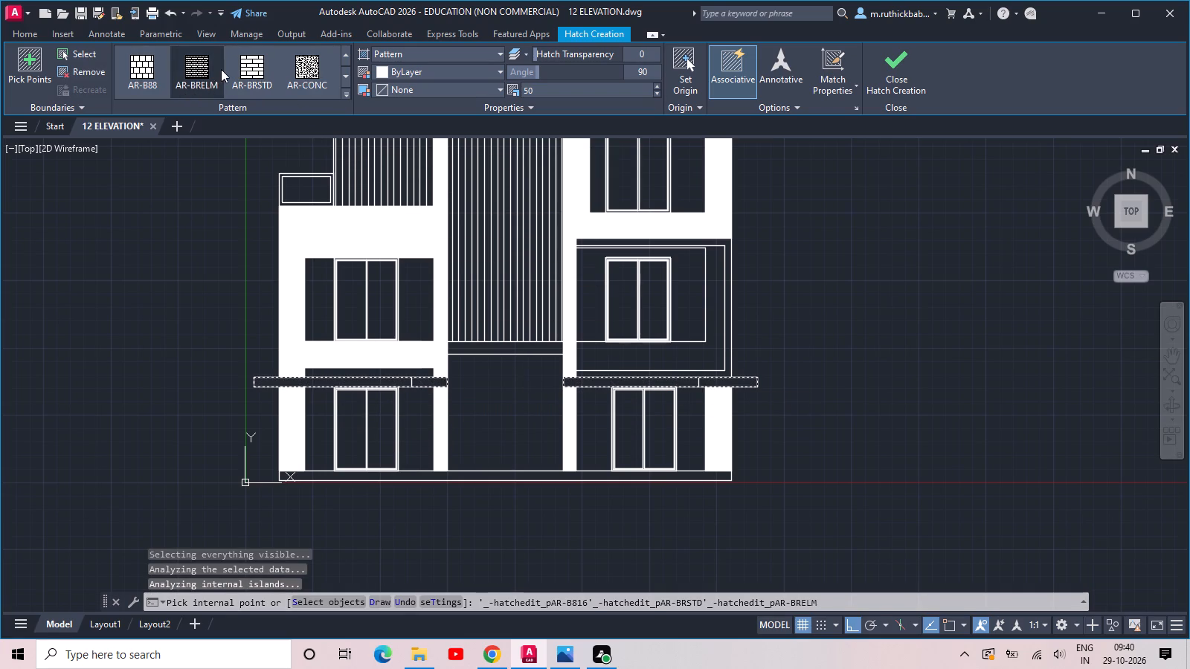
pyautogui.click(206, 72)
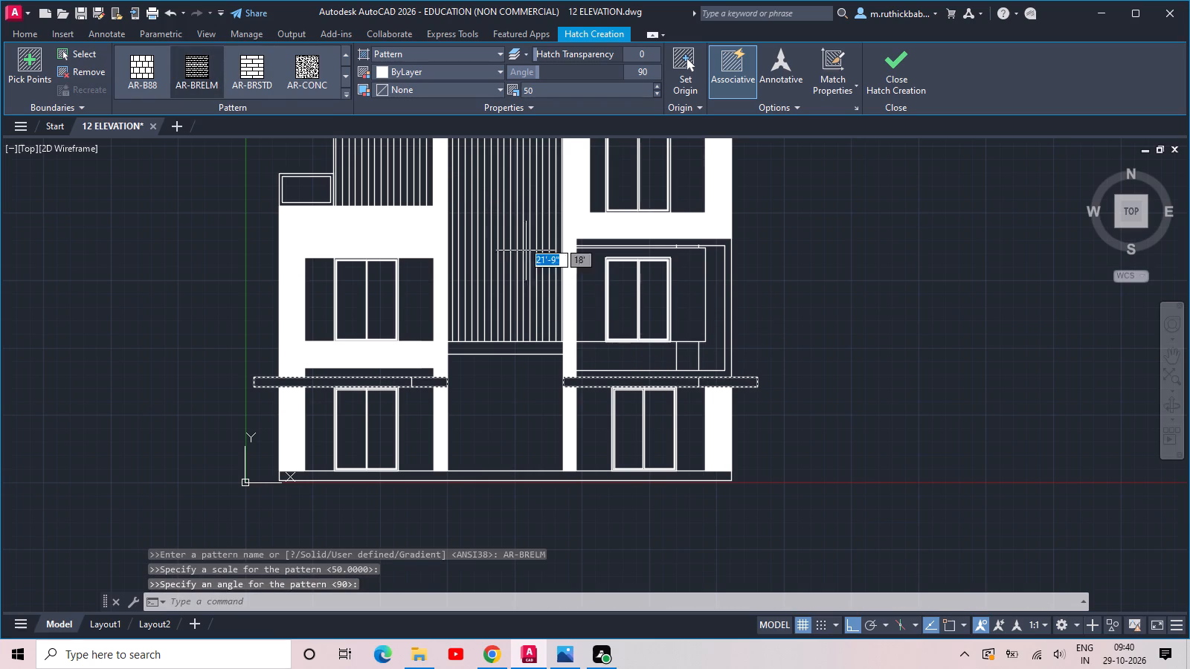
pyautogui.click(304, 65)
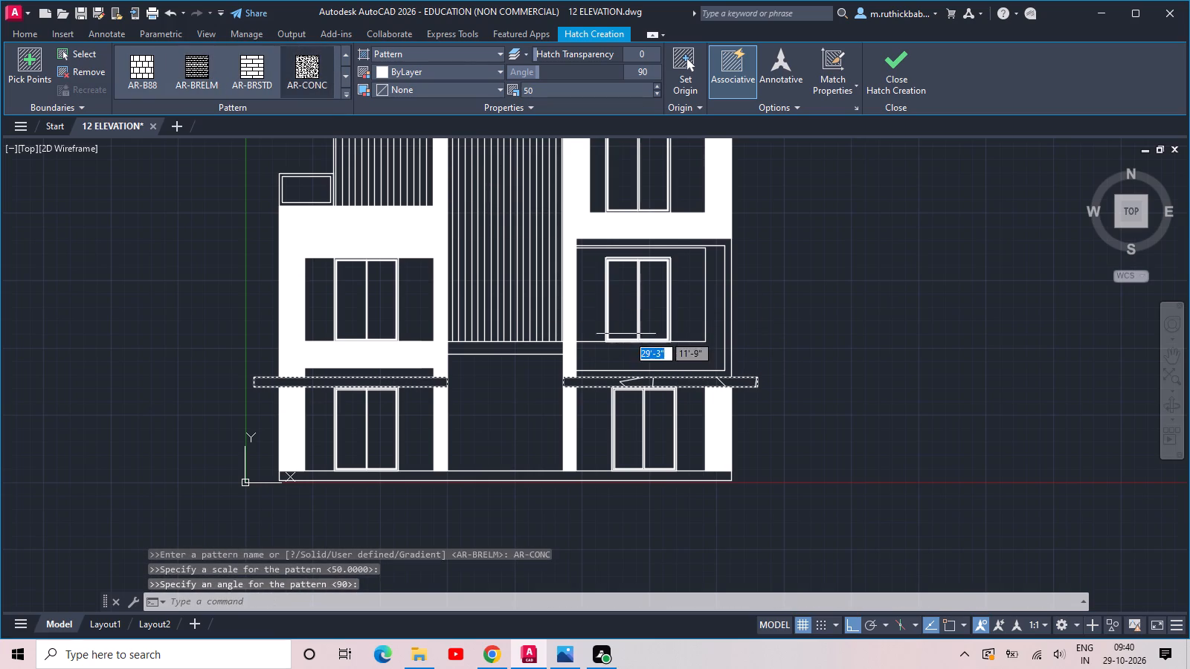
# Set the canopy slab hatch pattern to ANSI38 and finish the hatch.
pyautogui.scroll(1, 222, 70)
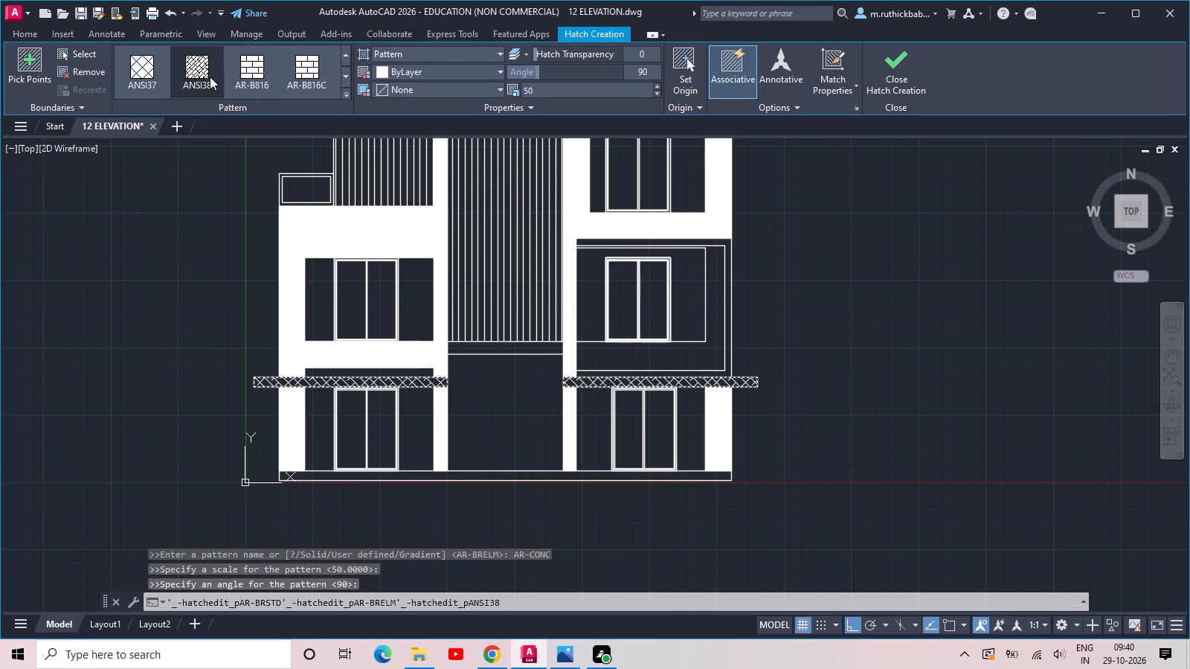
pyautogui.click(207, 77)
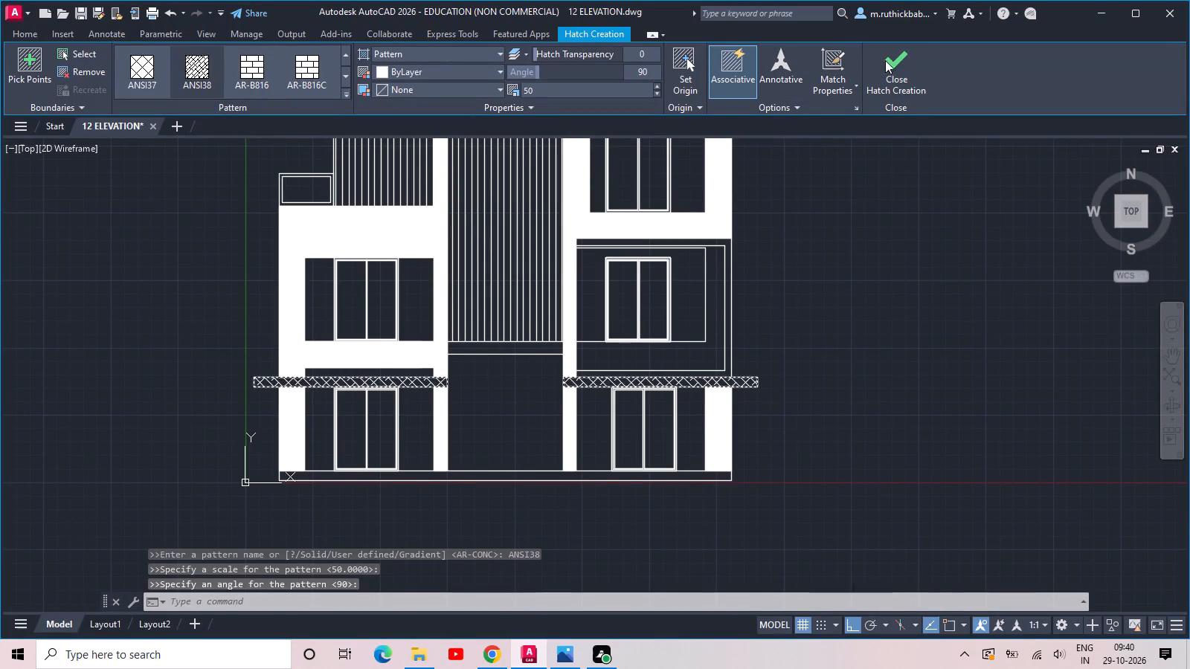
pyautogui.doubleClick(898, 70)
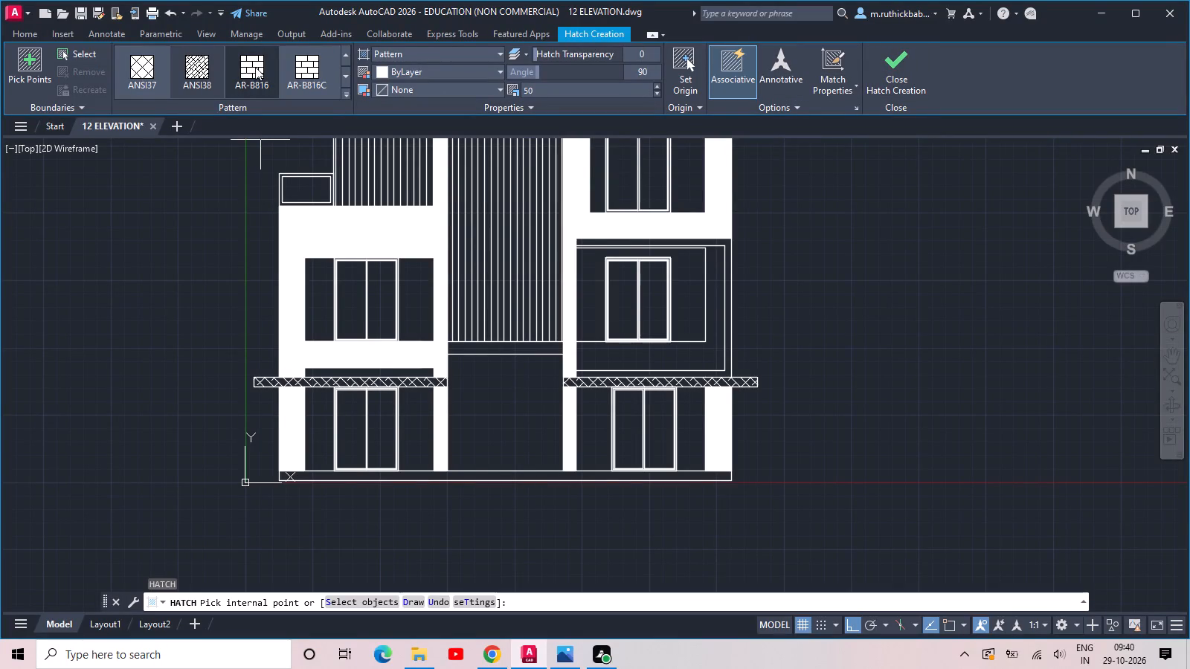
# Hatch the right wing's middle-storey window surround band and the rooftop slab with the AR-RSHKE pattern at scale 1.
pyautogui.scroll(-2, 255, 67)
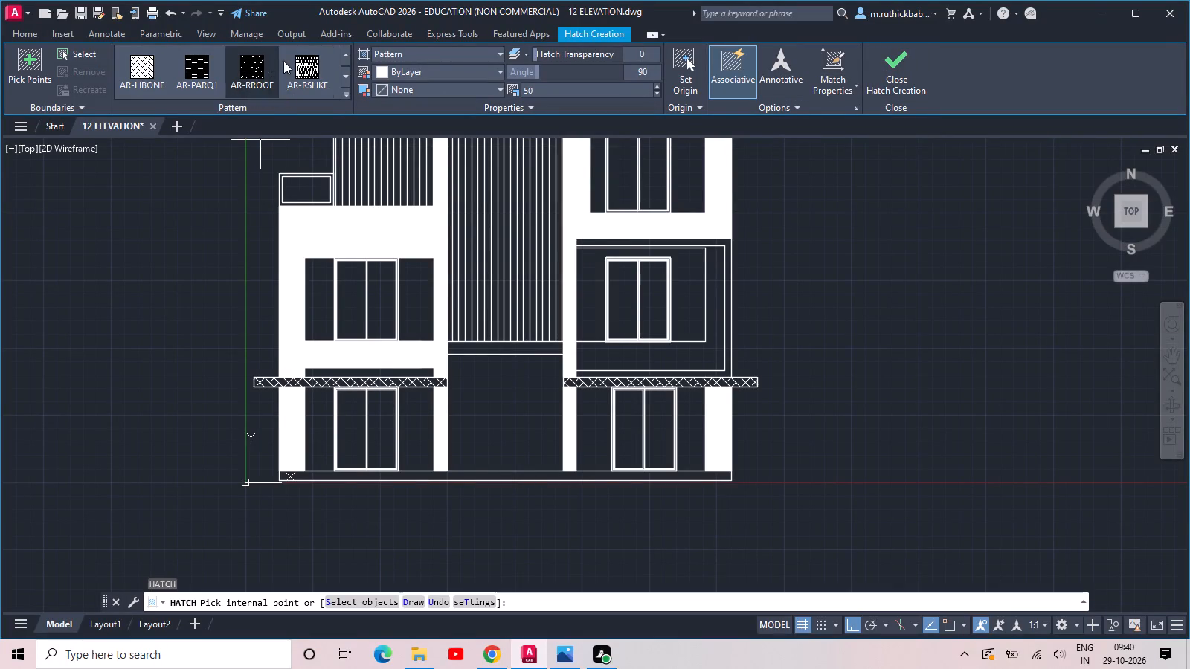
pyautogui.click(310, 68)
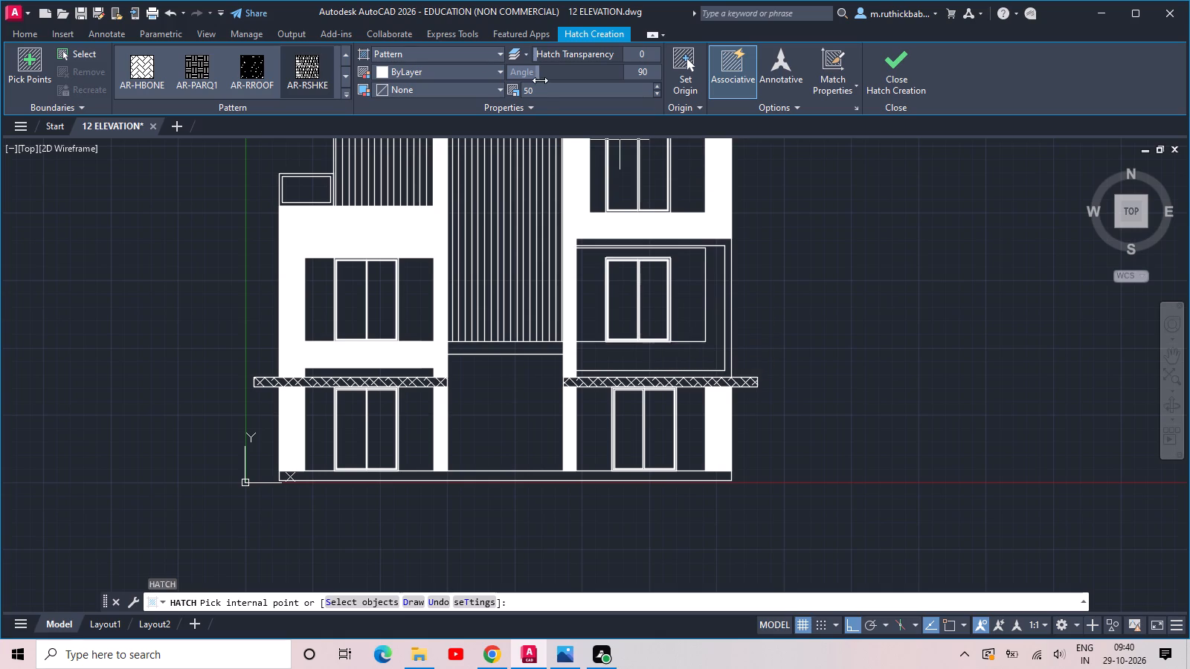
pyautogui.moveTo(548, 89); pyautogui.dragTo(498, 86)
pyautogui.press('1')
pyautogui.press('Return')
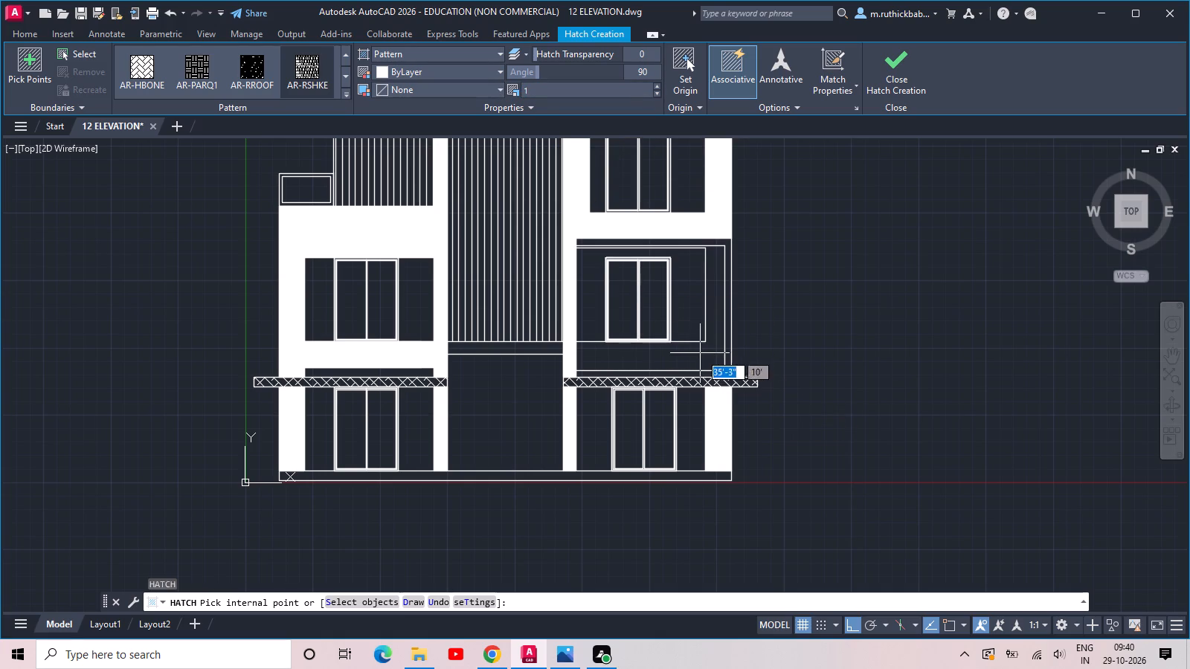
pyautogui.click(688, 357)
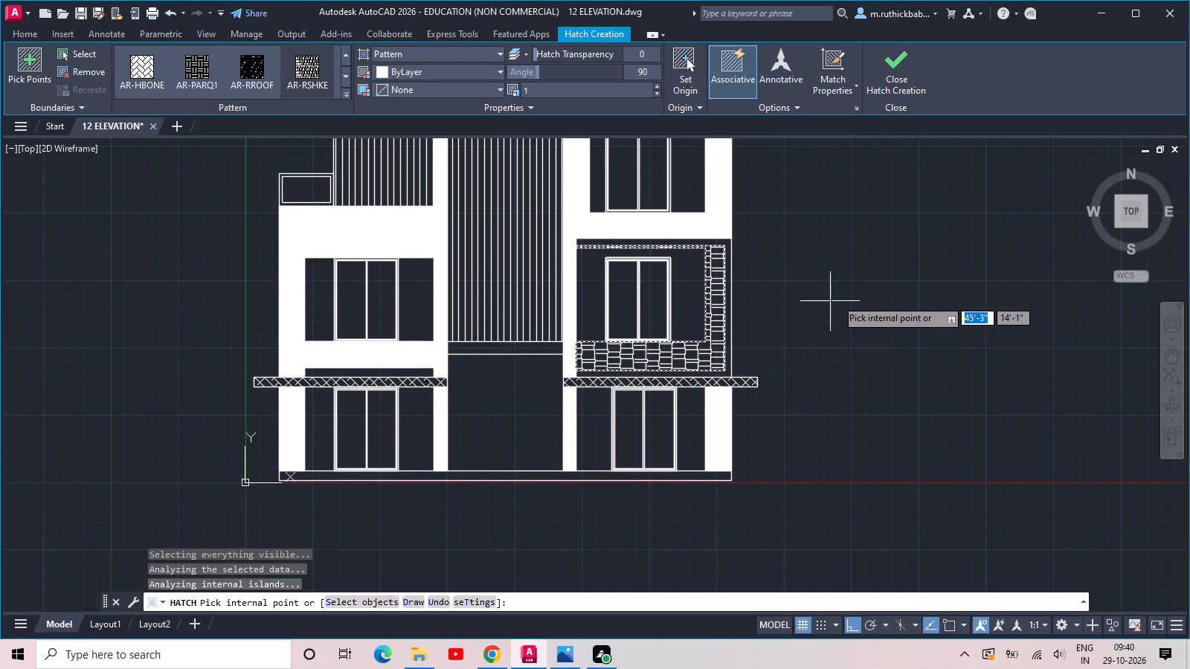
pyautogui.scroll(-2, 868, 287)
pyautogui.moveTo(868, 287); pyautogui.dragTo(738, 365, button='middle')
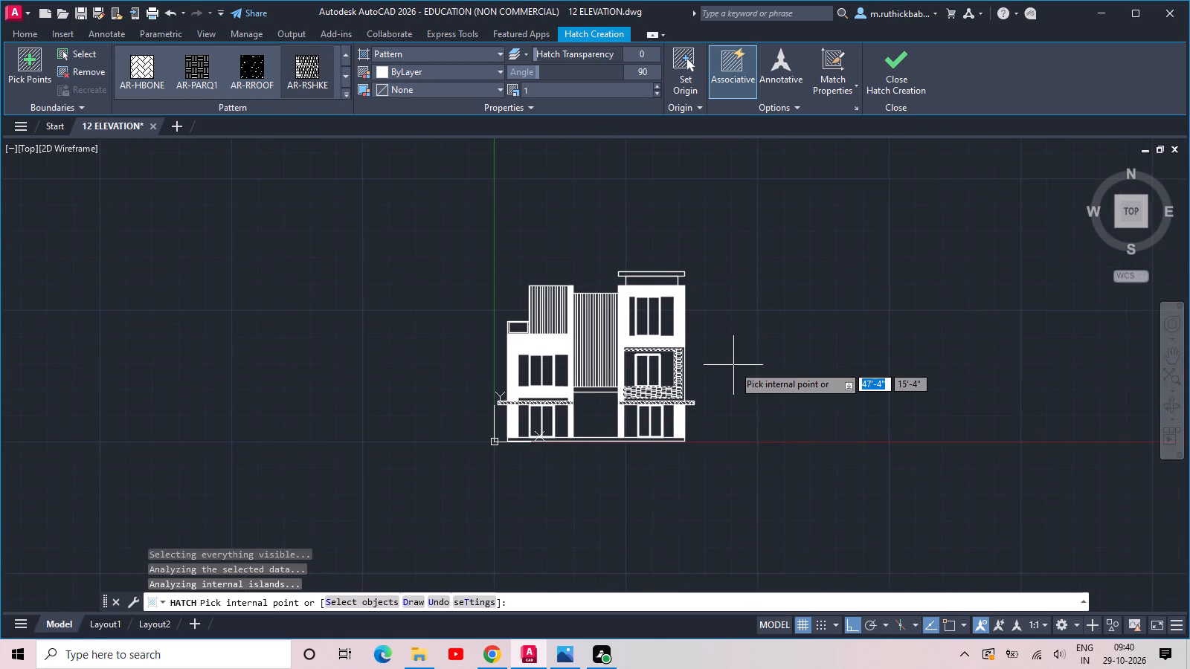
pyautogui.scroll(1, 733, 365)
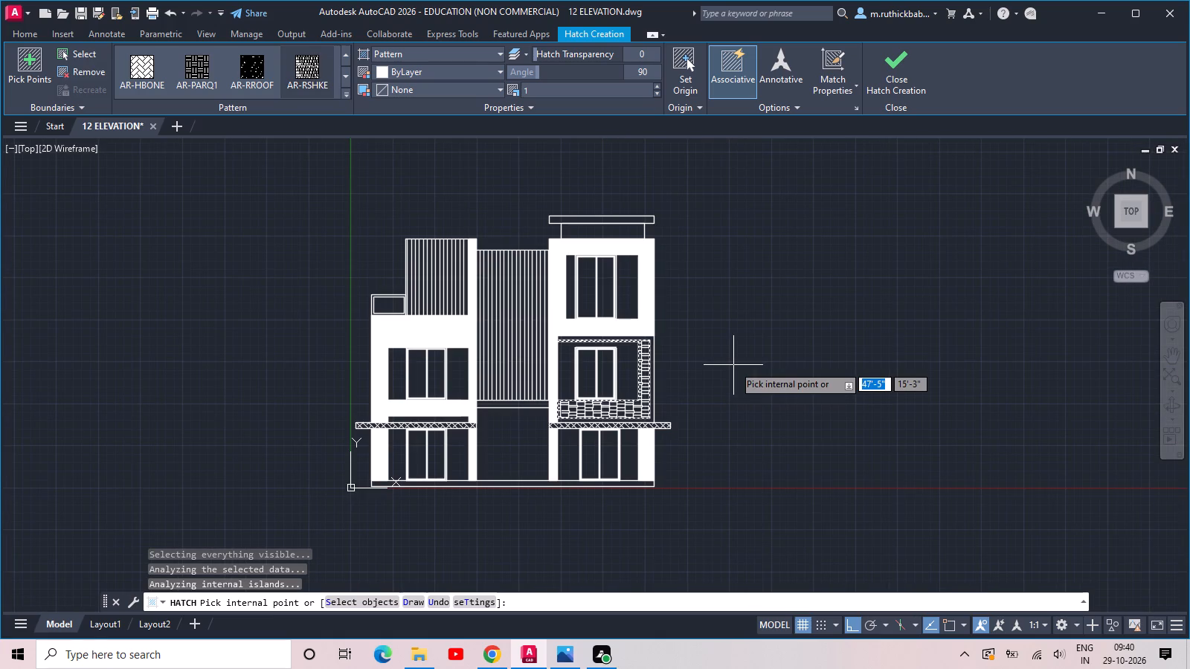
pyautogui.click(621, 221)
pyautogui.press('Escape')
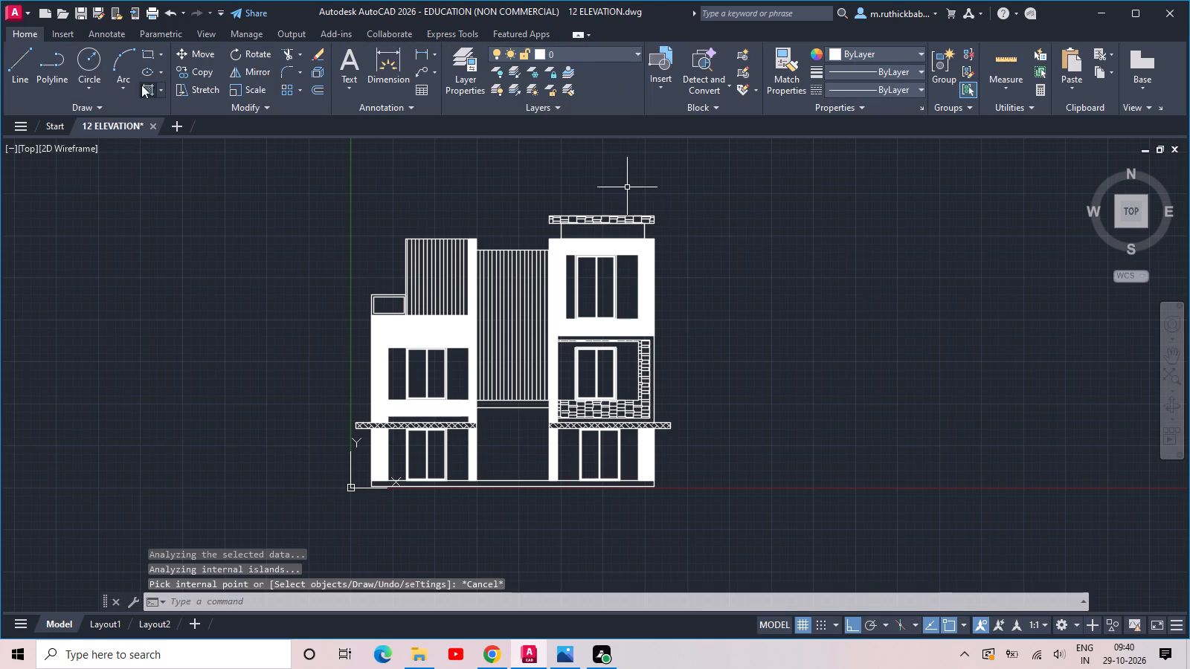
# Hatch the block beneath the right wing's rooftop slab with the USER line pattern at 6" spacing.
pyautogui.click(141, 90)
pyautogui.scroll(-8, 202, 62)
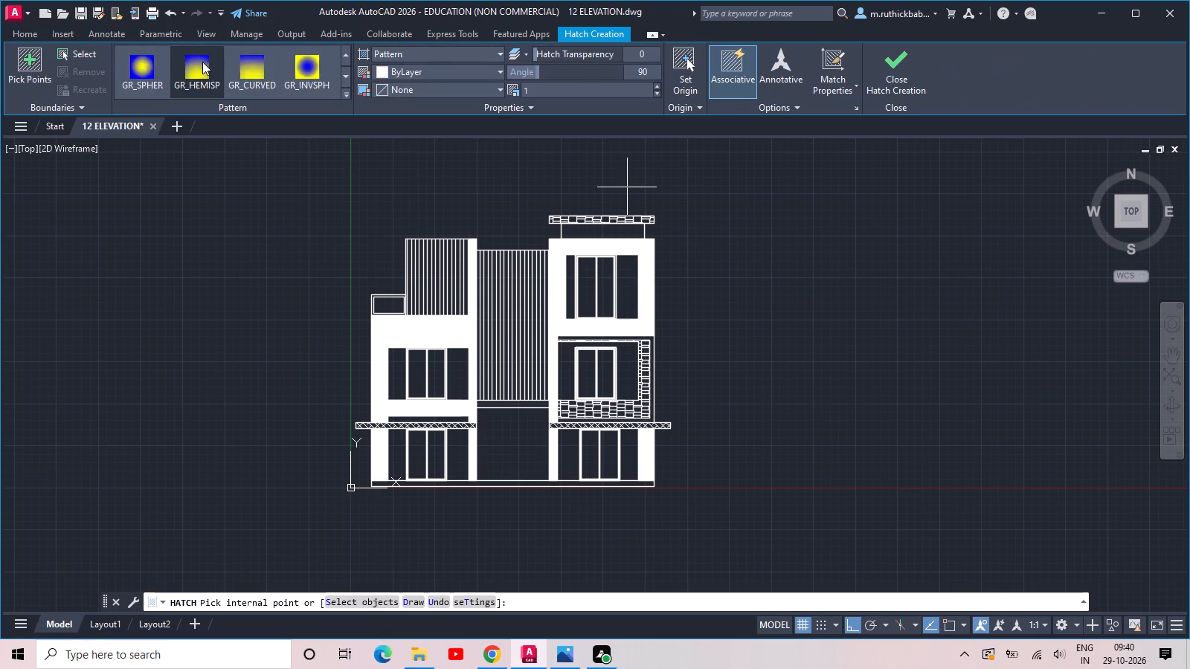
pyautogui.scroll(-12, 202, 62)
pyautogui.click(194, 74)
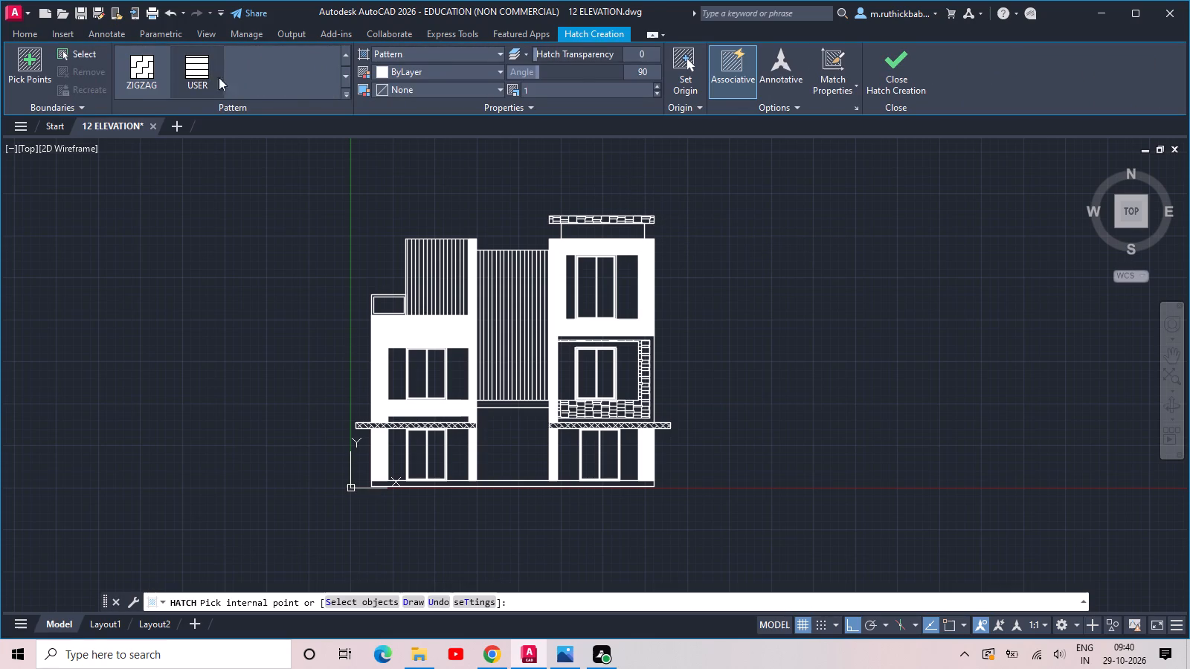
pyautogui.scroll(1, 611, 239)
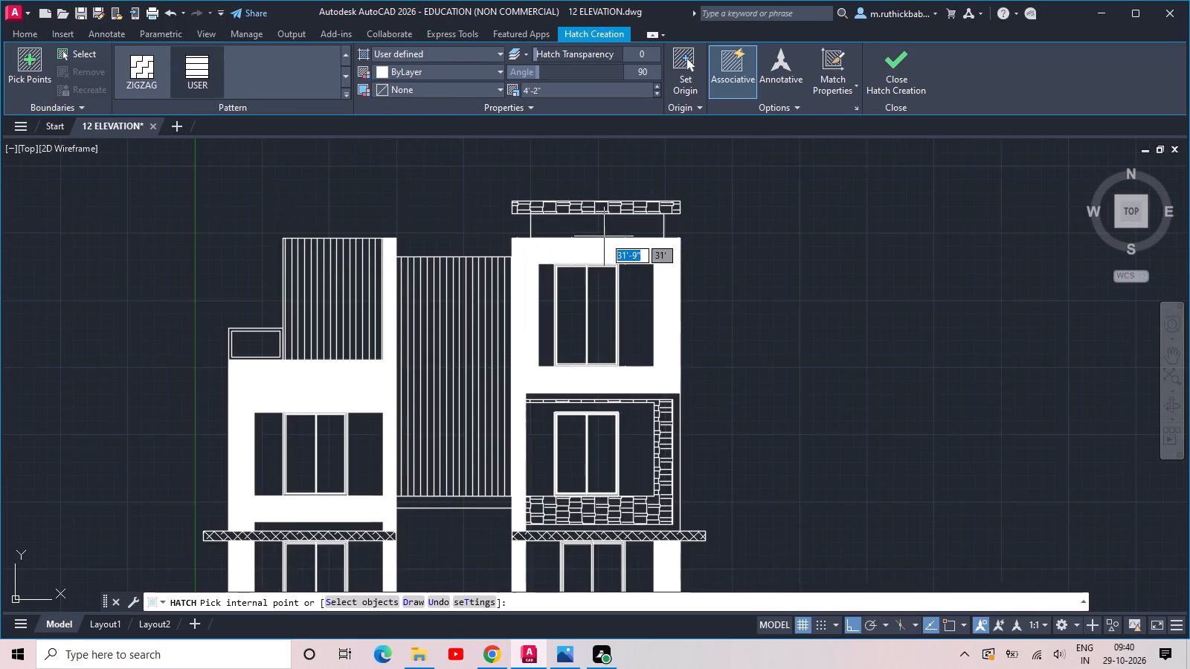
pyautogui.scroll(1, 603, 236)
pyautogui.click(594, 216)
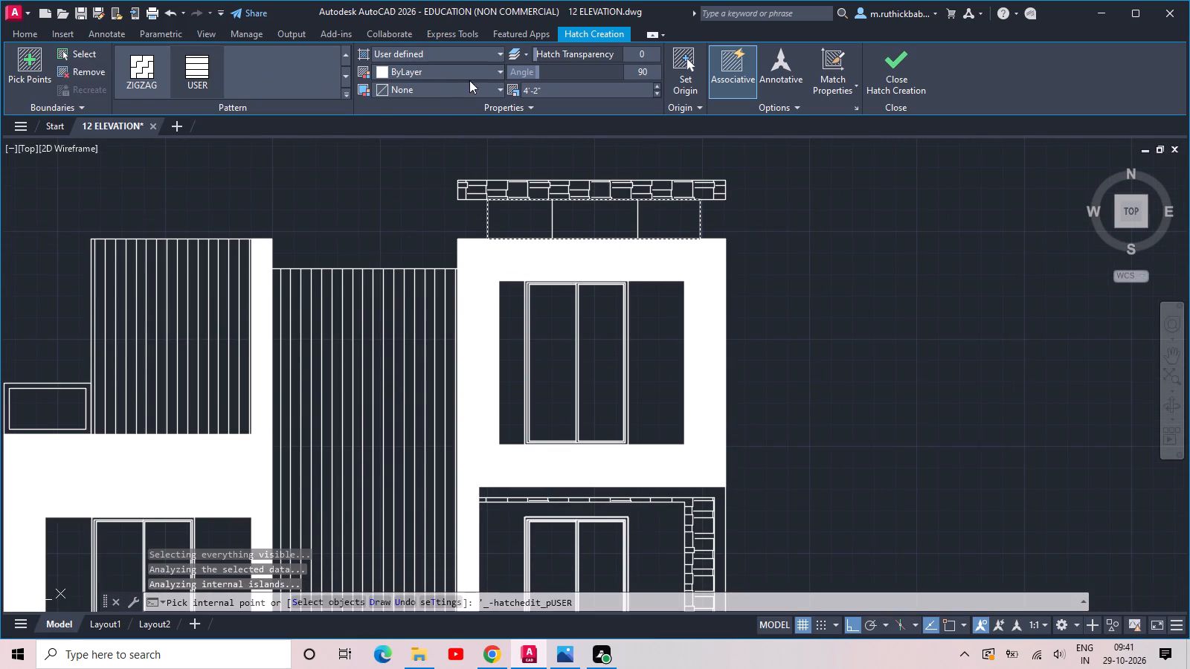
pyautogui.moveTo(545, 85); pyautogui.dragTo(528, 94)
pyautogui.click(519, 97)
pyautogui.doubleClick(547, 89)
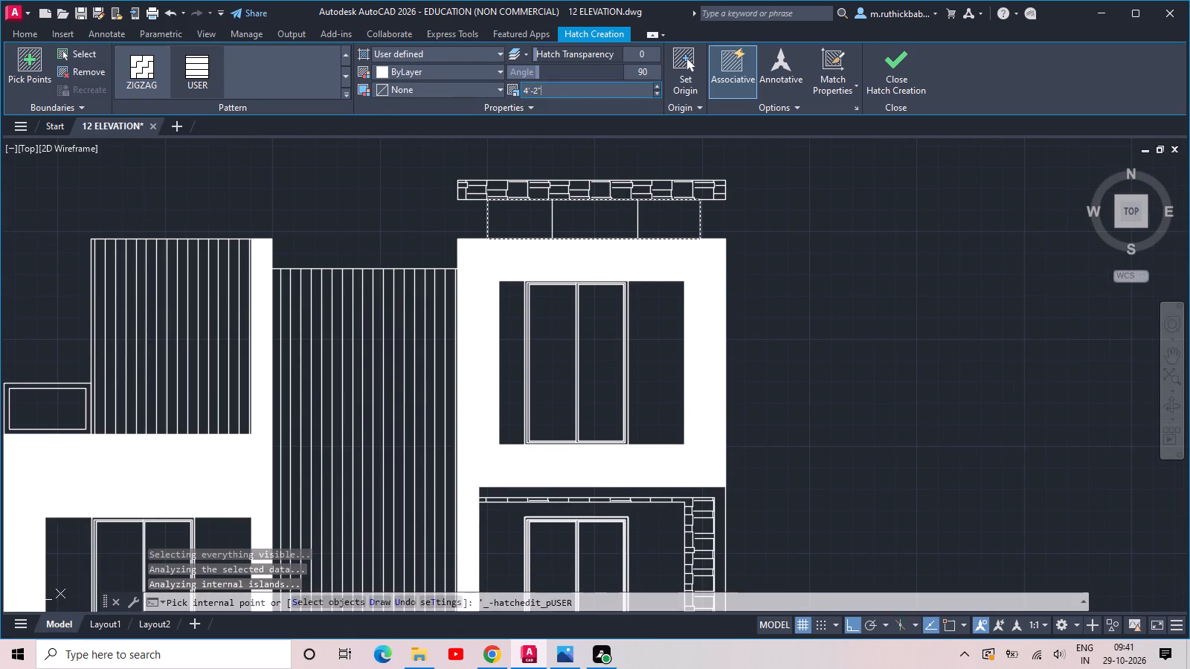
pyautogui.press('6')
pyautogui.press('Return')
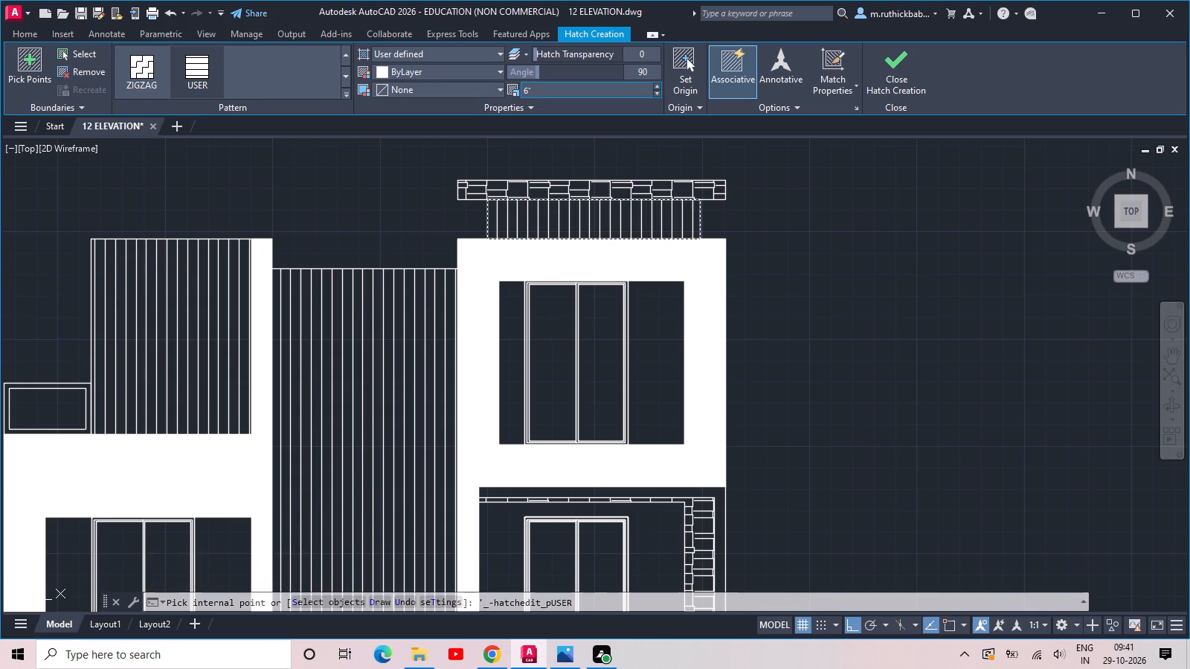
pyautogui.scroll(-2, 555, 46)
pyautogui.scroll(-2, 509, 191)
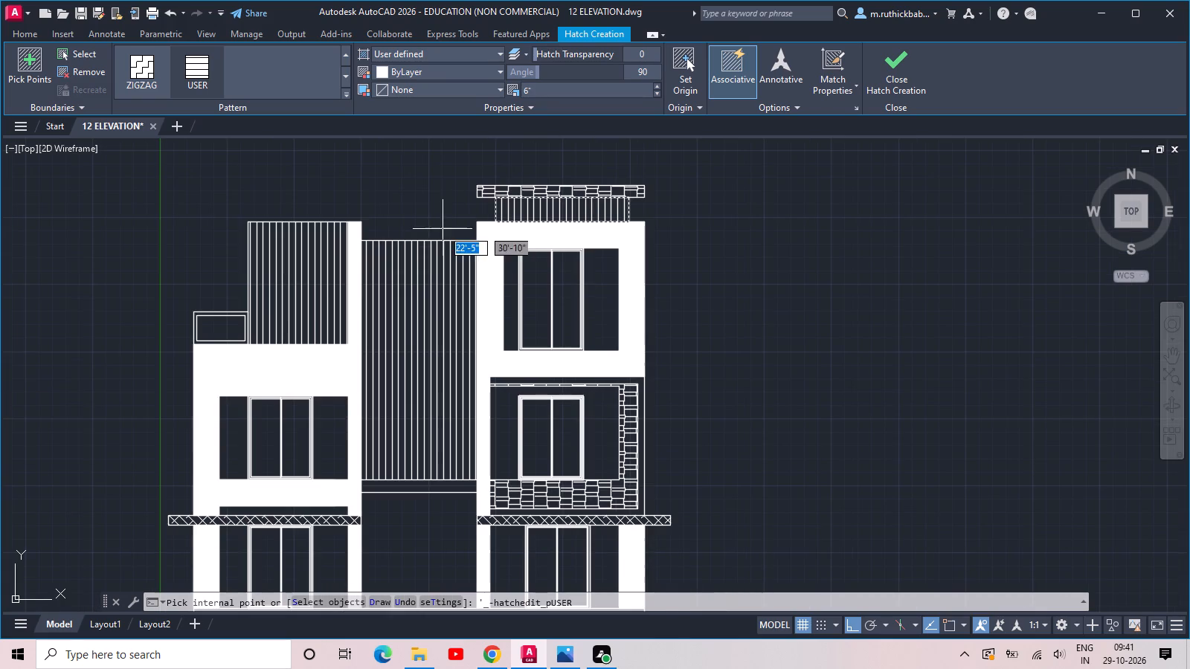
pyautogui.press('Escape')
# Examine the elevation's storeys and both wings for areas still without hatching.
pyautogui.scroll(-2, 431, 245)
pyautogui.scroll(2, 341, 293)
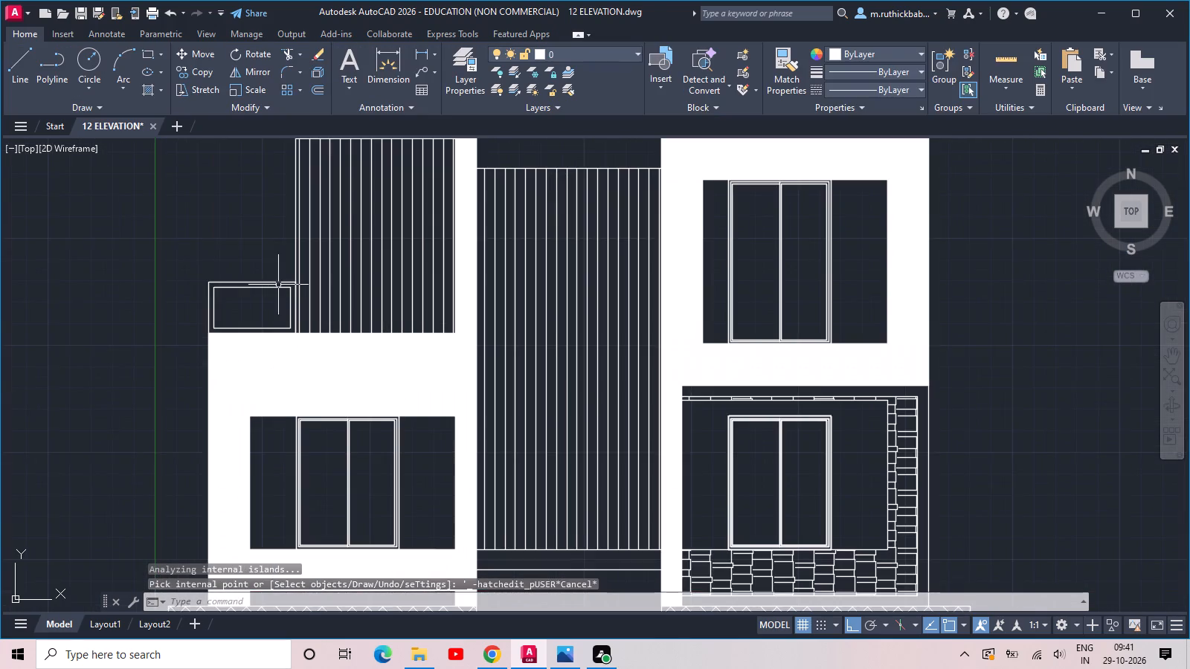
pyautogui.middleClick(277, 285)
pyautogui.moveTo(329, 225); pyautogui.dragTo(393, 167, button='middle')
pyautogui.middleClick(393, 167)
pyautogui.scroll(-1, 393, 167)
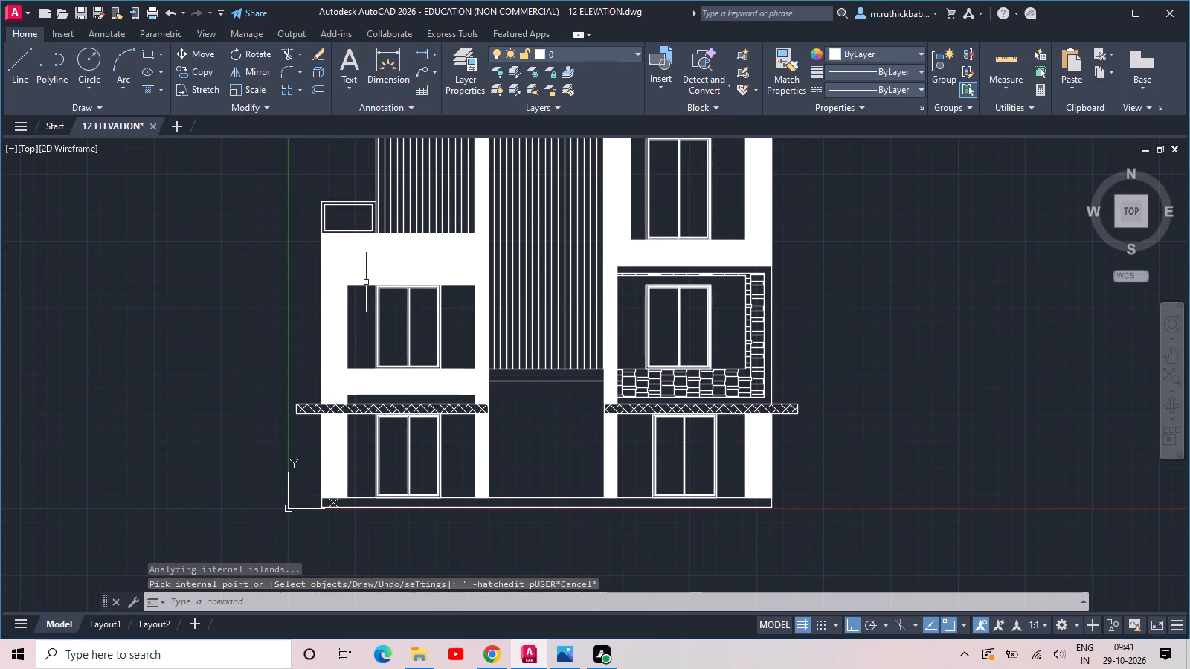
pyautogui.scroll(-2, 366, 283)
pyautogui.scroll(1, 489, 322)
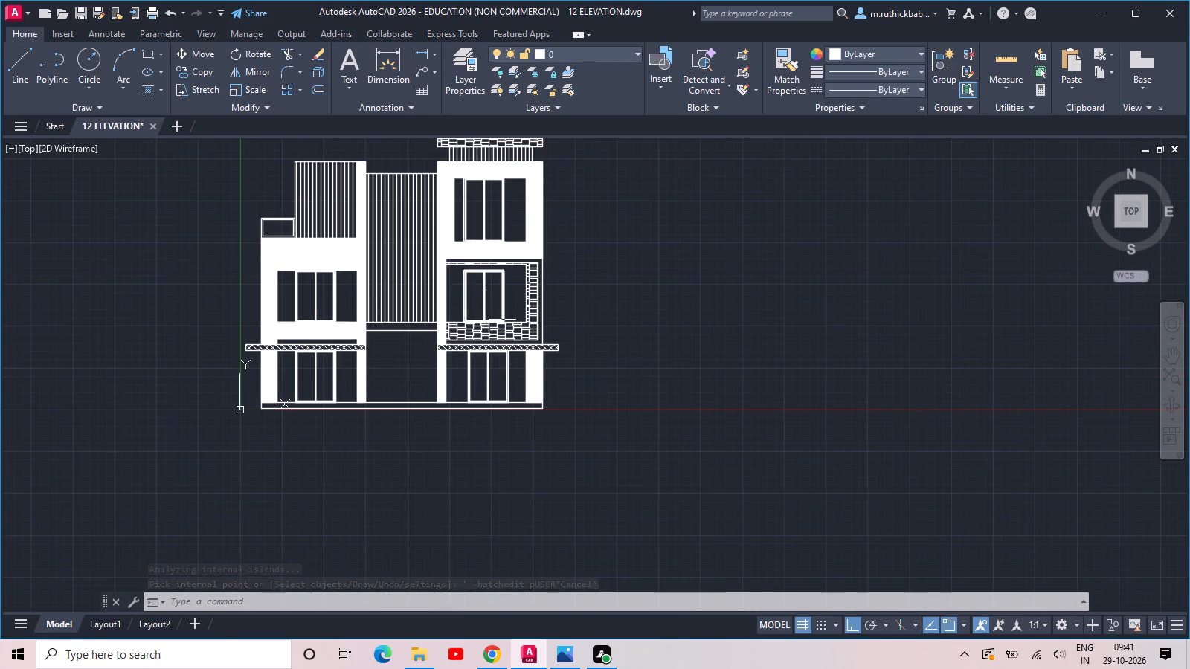
pyautogui.scroll(1, 357, 278)
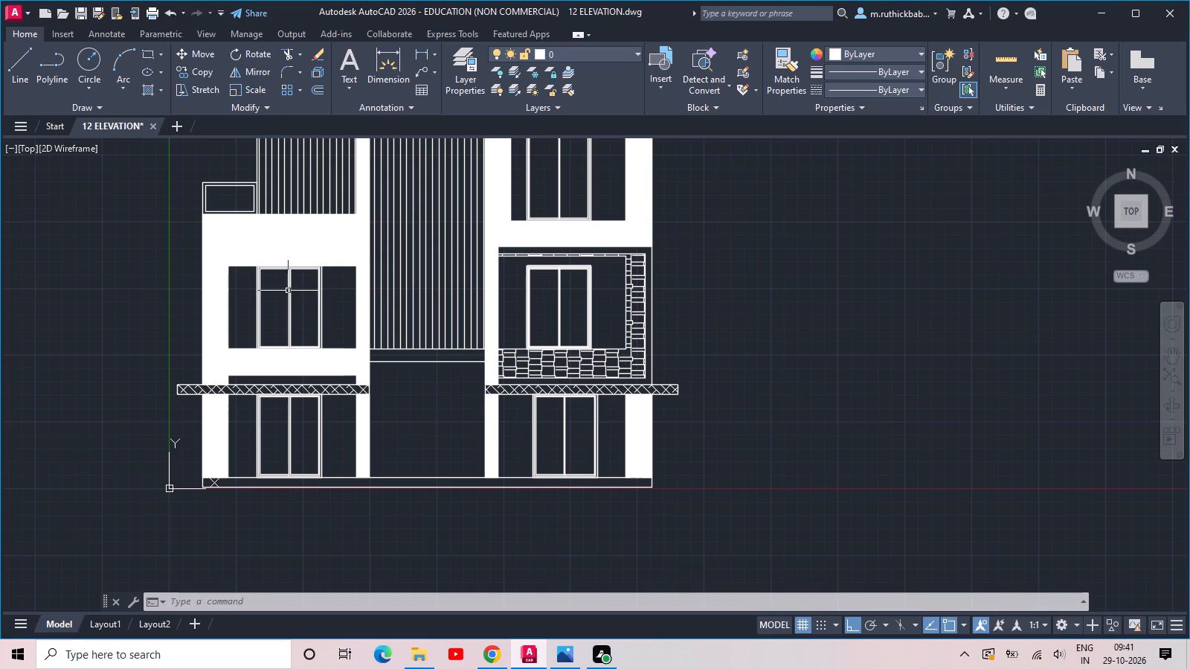
pyautogui.moveTo(283, 291); pyautogui.dragTo(293, 291, button='middle')
pyautogui.scroll(-1, 294, 292)
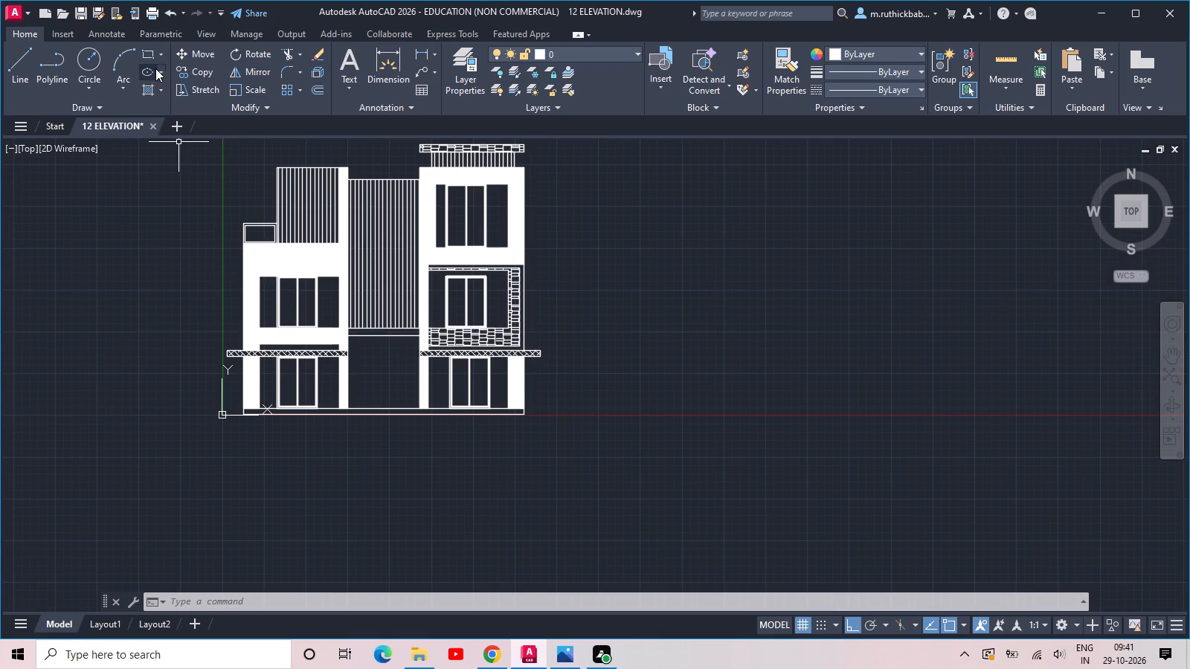
# Fill the horizontal beam band below the central slatted panel with the SOLID hatch.
pyautogui.click(149, 95)
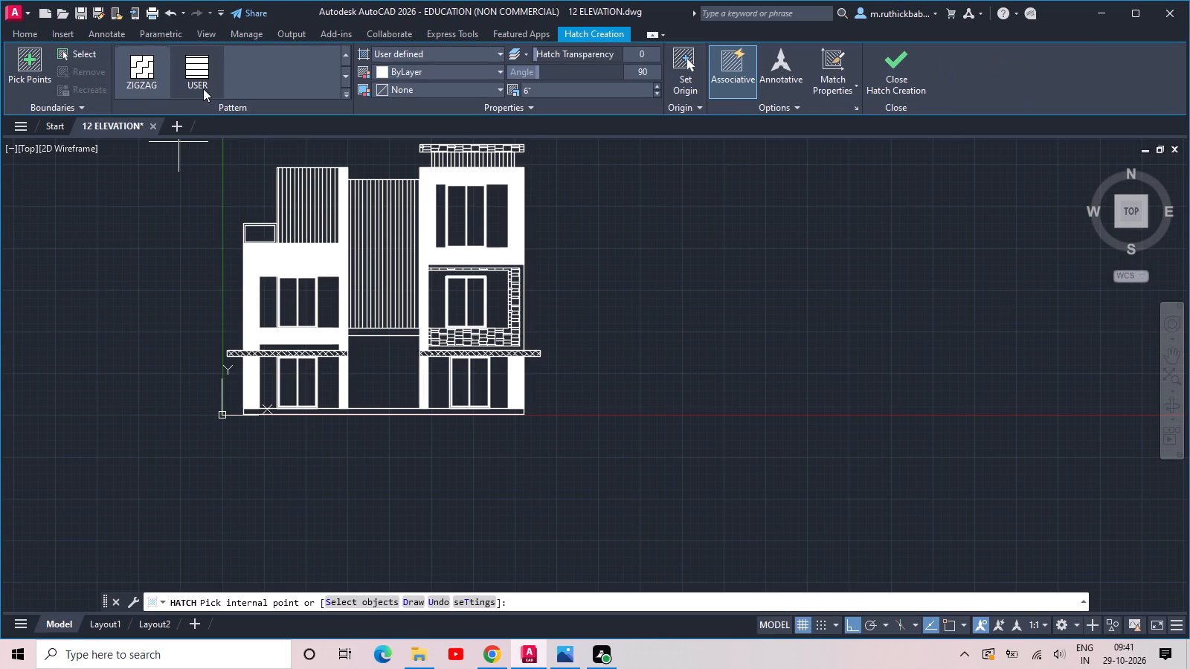
pyautogui.scroll(11, 180, 71)
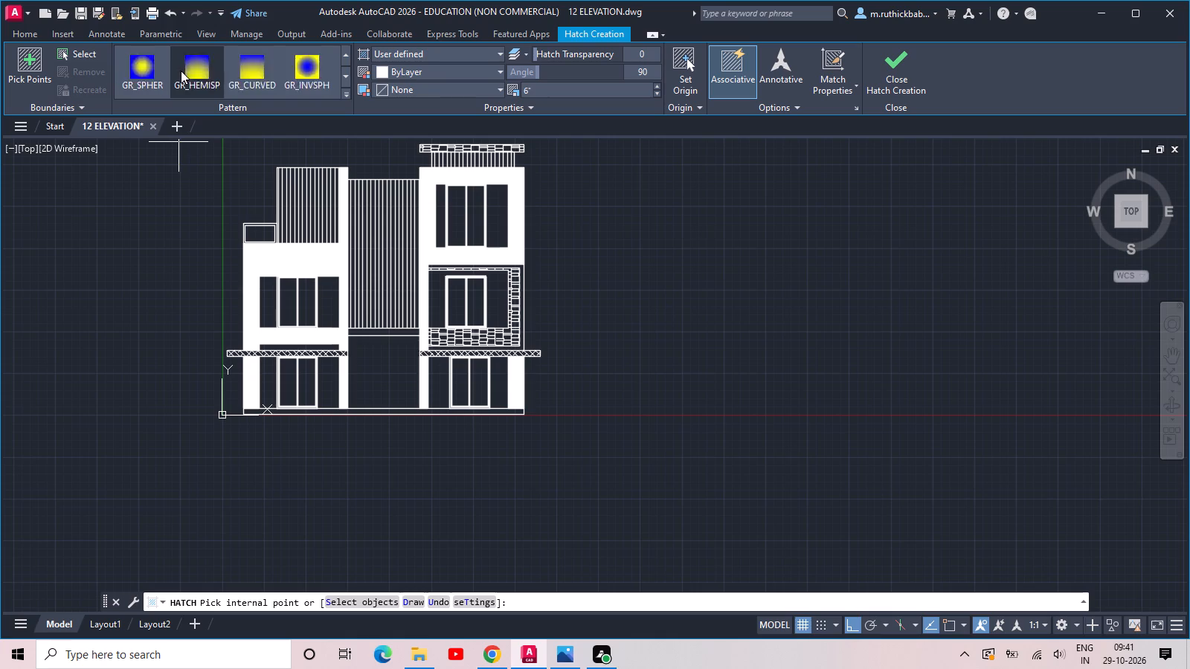
pyautogui.scroll(12, 181, 71)
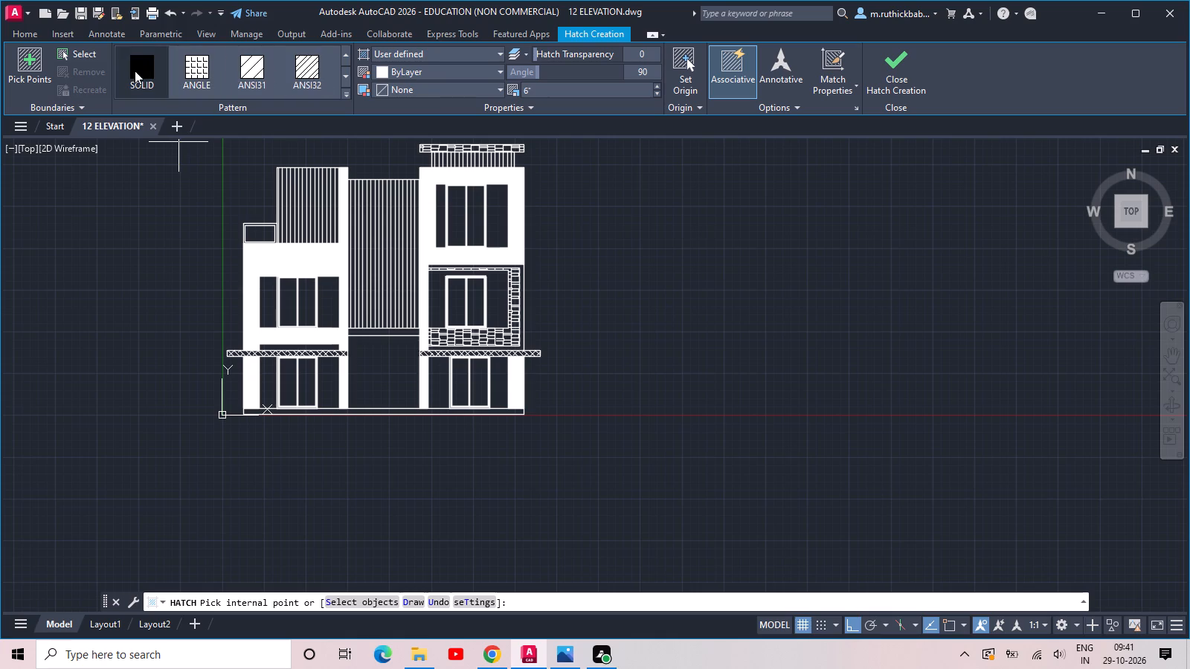
pyautogui.click(135, 71)
pyautogui.scroll(2, 383, 340)
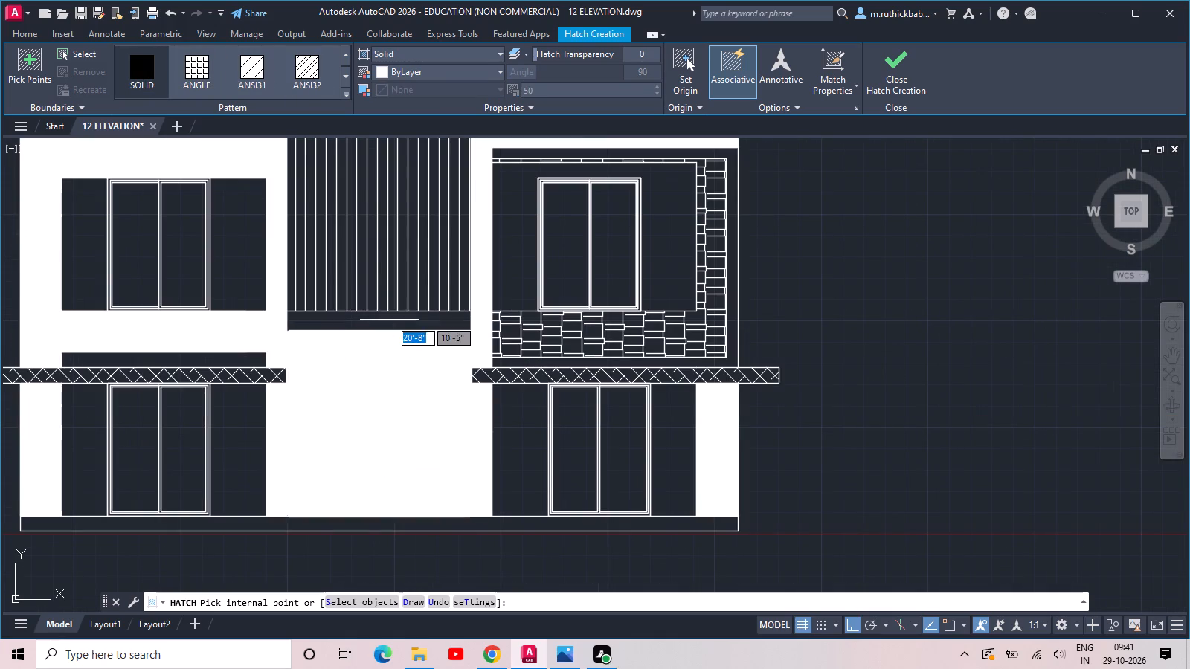
pyautogui.click(389, 317)
pyautogui.press('space')
pyautogui.press('space')
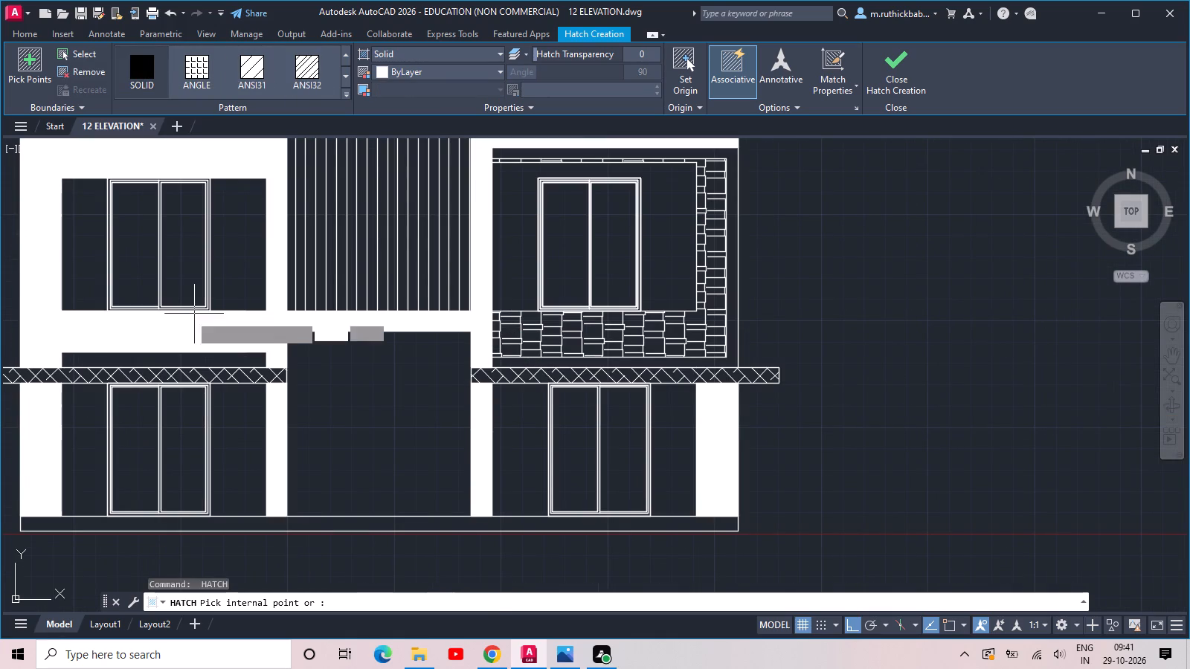
pyautogui.scroll(-3, 185, 314)
pyautogui.moveTo(123, 142); pyautogui.dragTo(193, 134, button='middle')
pyautogui.press('Escape')
pyautogui.press('Escape')
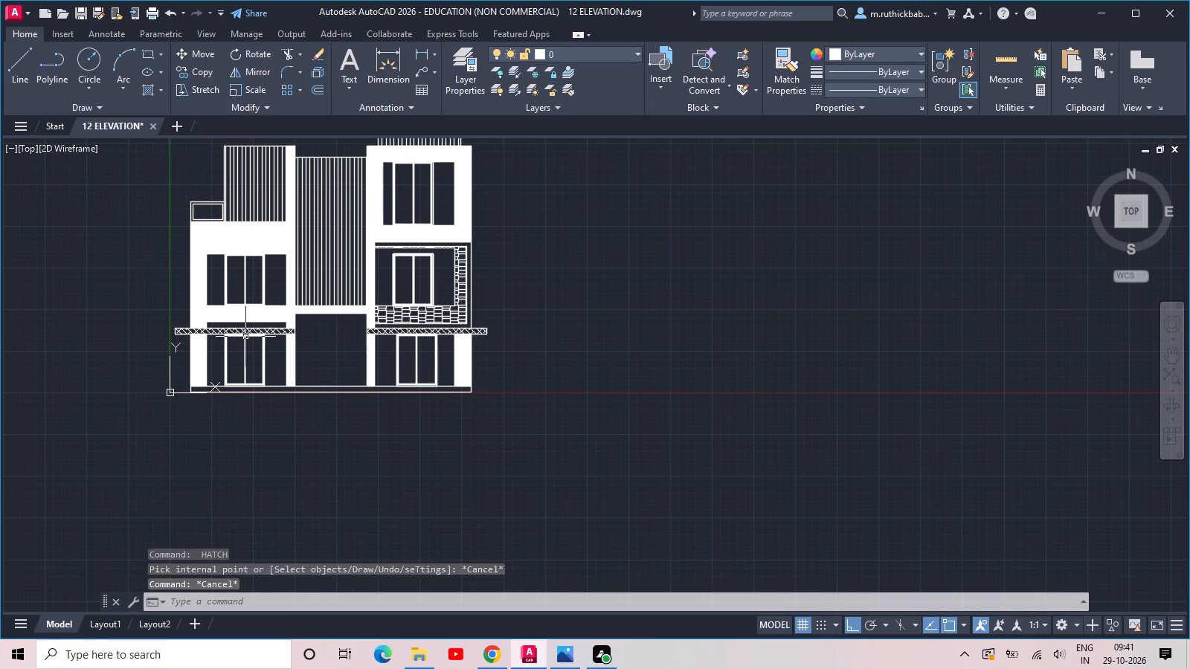
# Hatch one pane of each ground- and middle-storey window in both wings with the GOST_GLASS pattern at scale 1.
pyautogui.scroll(1, 239, 286)
pyautogui.middleClick(317, 285)
pyautogui.scroll(1, 315, 292)
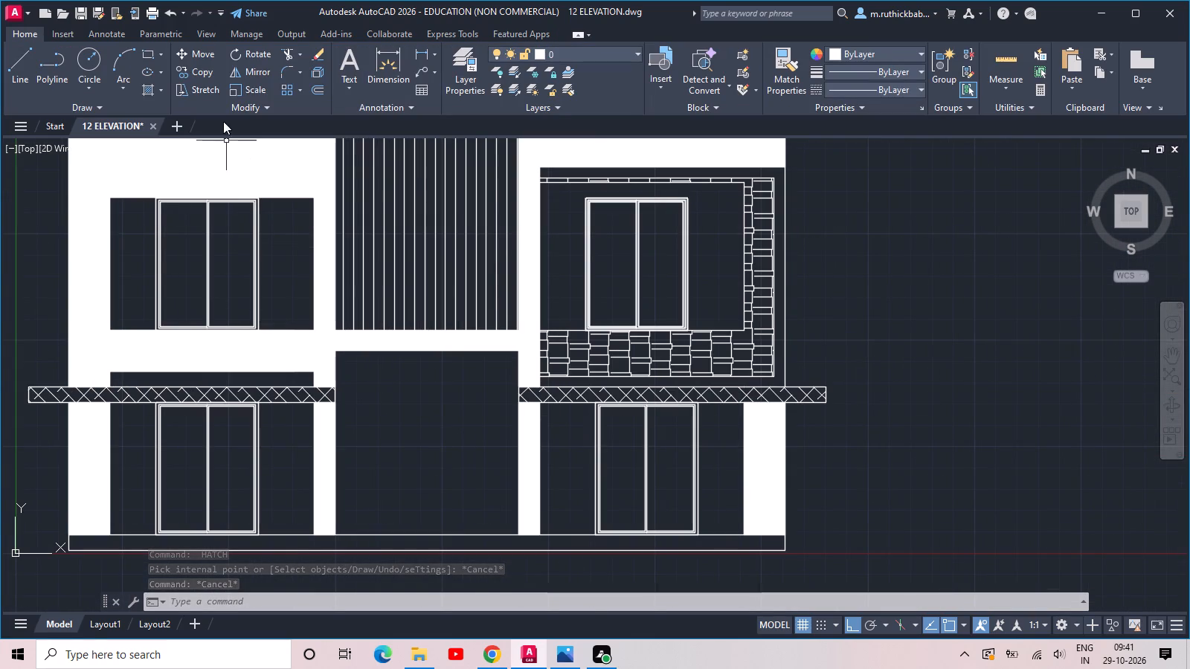
pyautogui.click(147, 88)
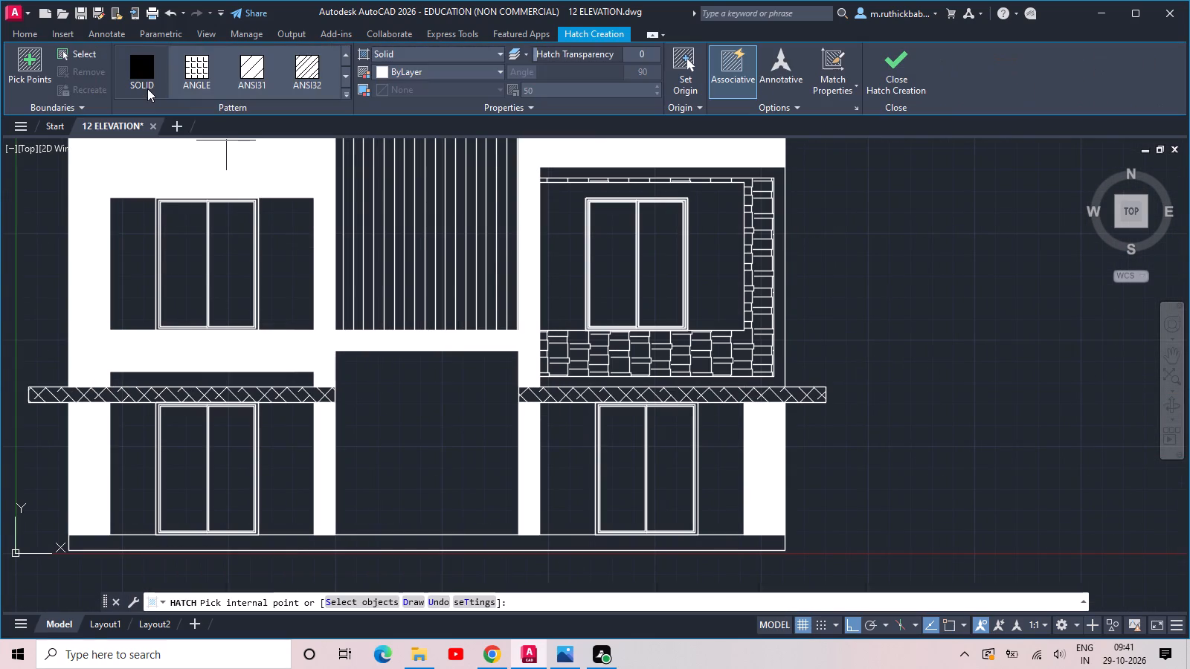
pyautogui.scroll(-6, 216, 74)
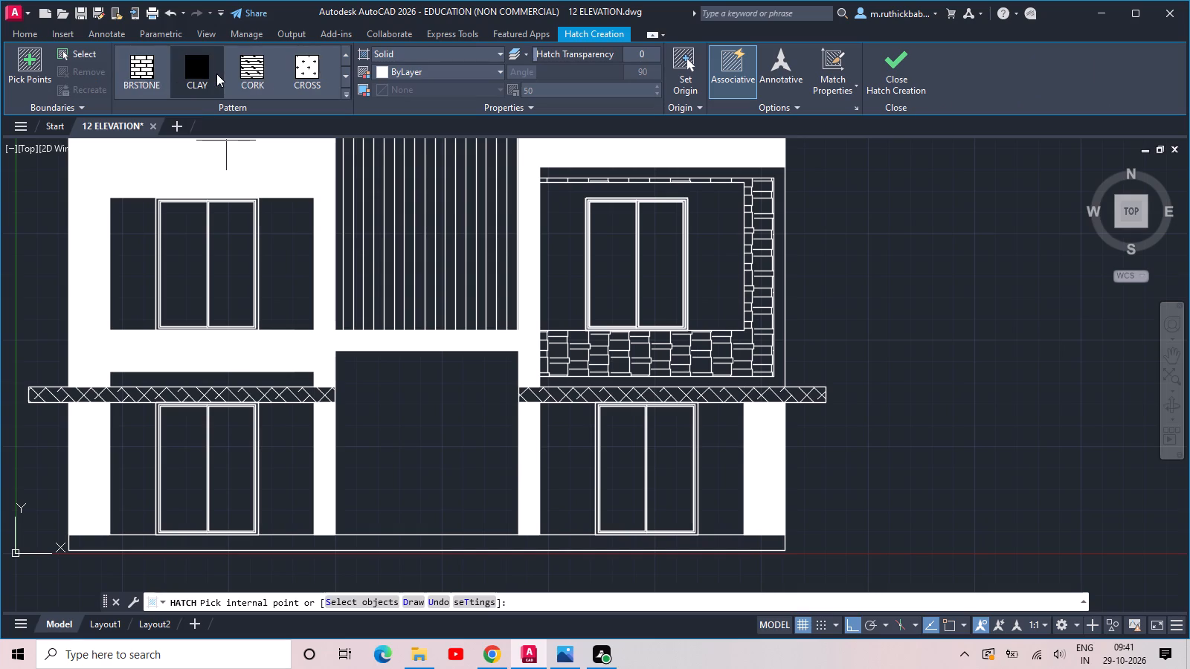
pyautogui.scroll(-3, 277, 75)
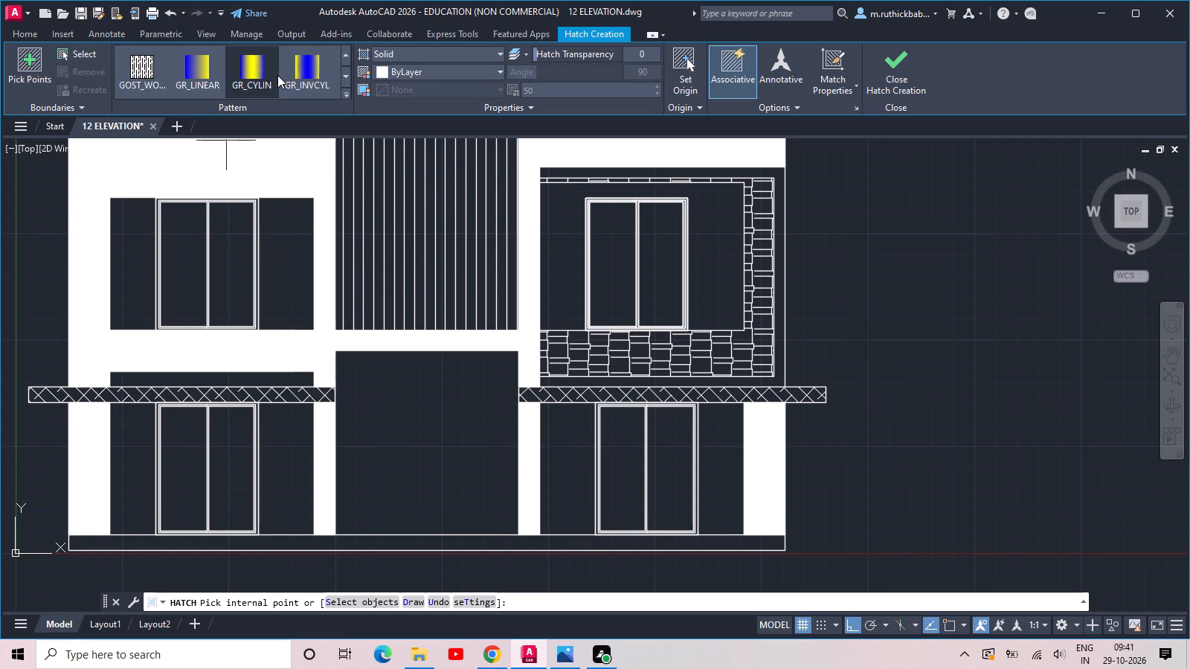
pyautogui.scroll(1, 277, 75)
pyautogui.click(258, 76)
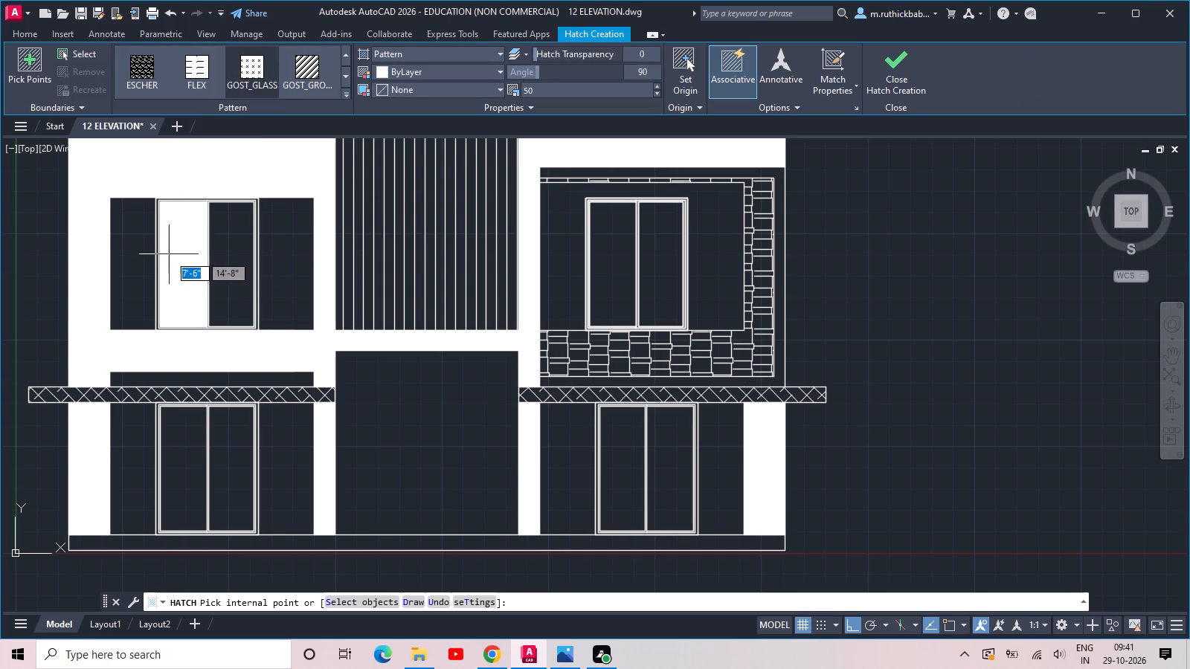
pyautogui.moveTo(549, 91); pyautogui.dragTo(495, 97)
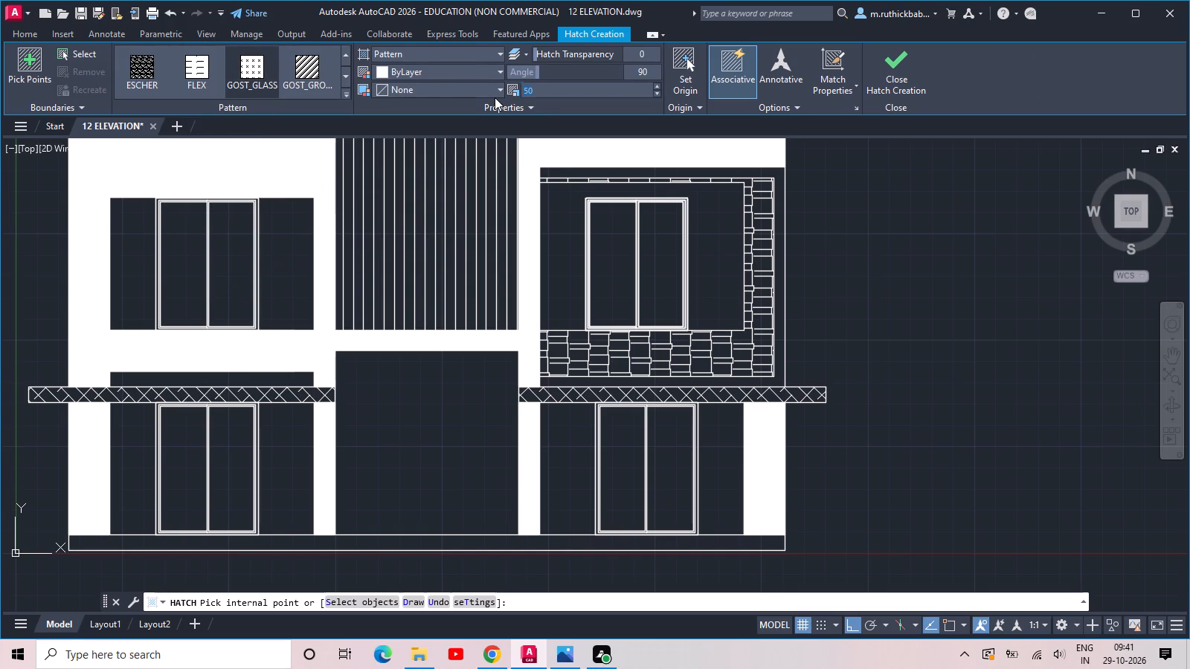
pyautogui.write('1')
pyautogui.press('space')
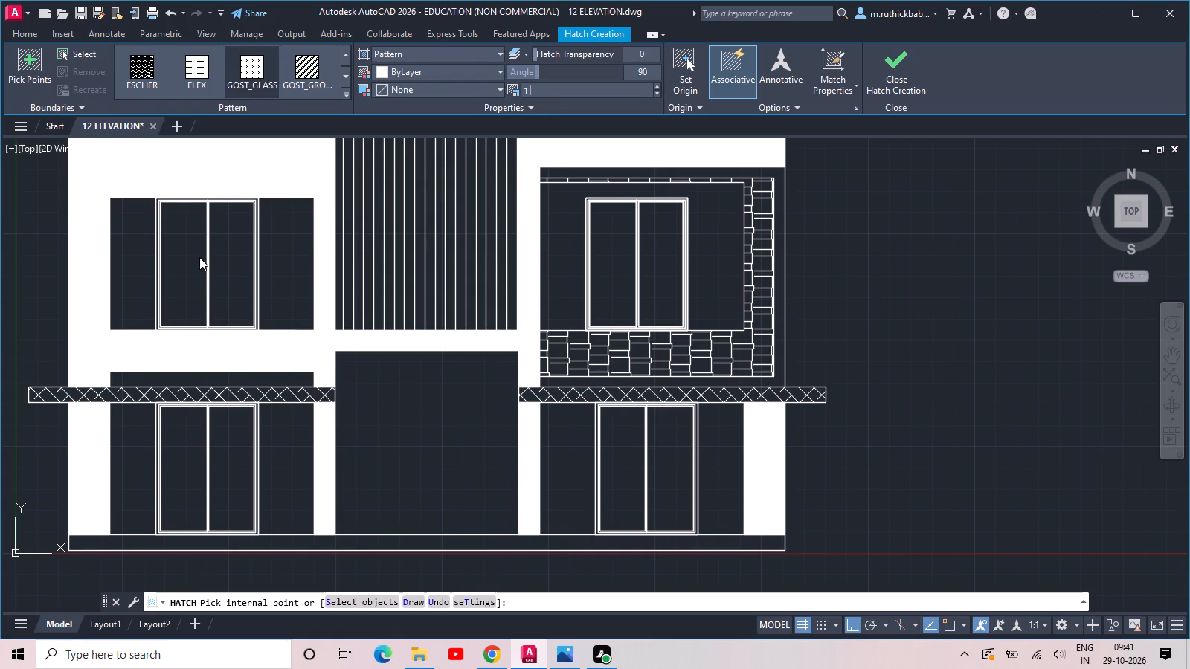
pyautogui.press('Return')
pyautogui.click(195, 260)
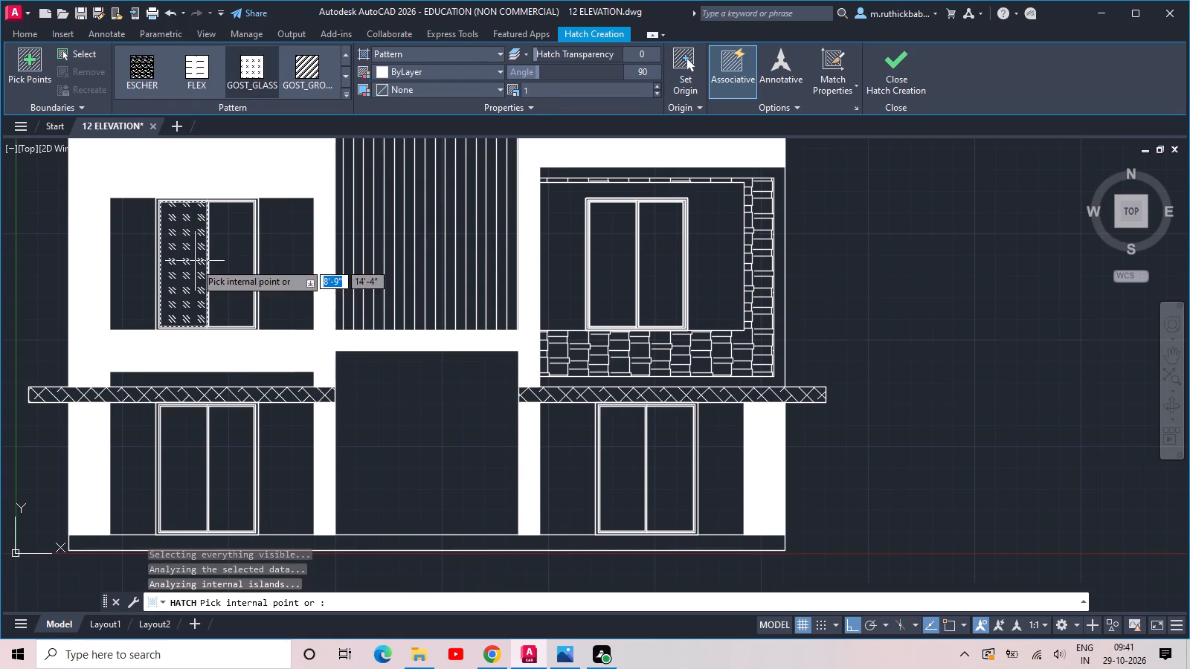
pyautogui.click(217, 470)
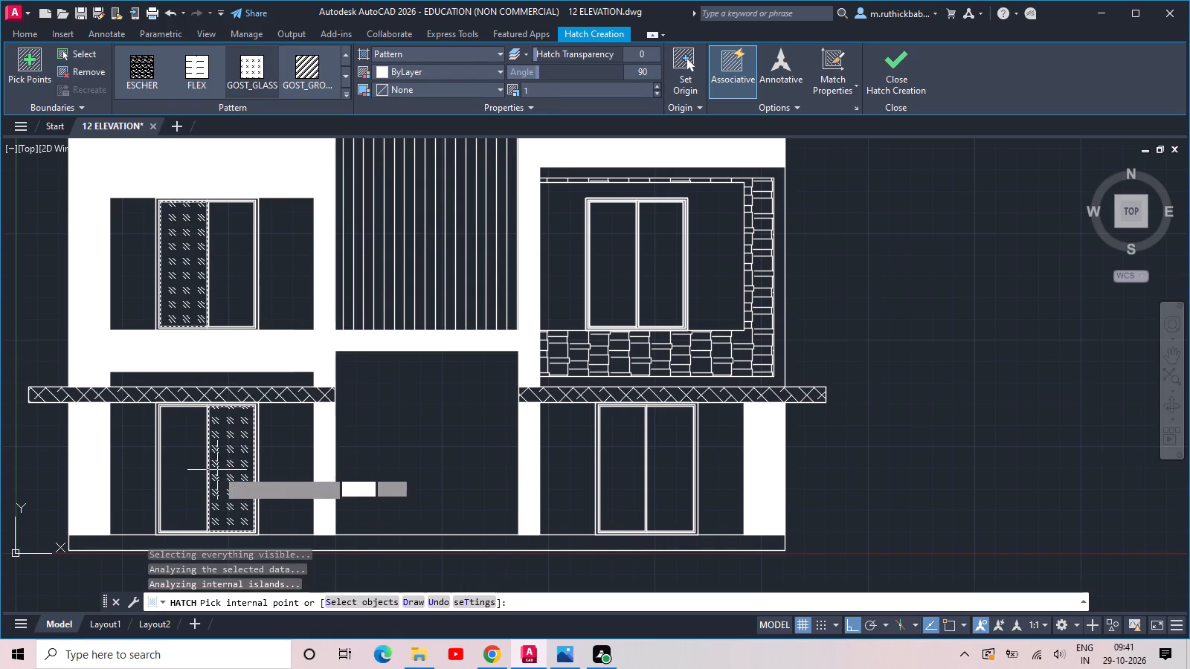
pyautogui.click(627, 484)
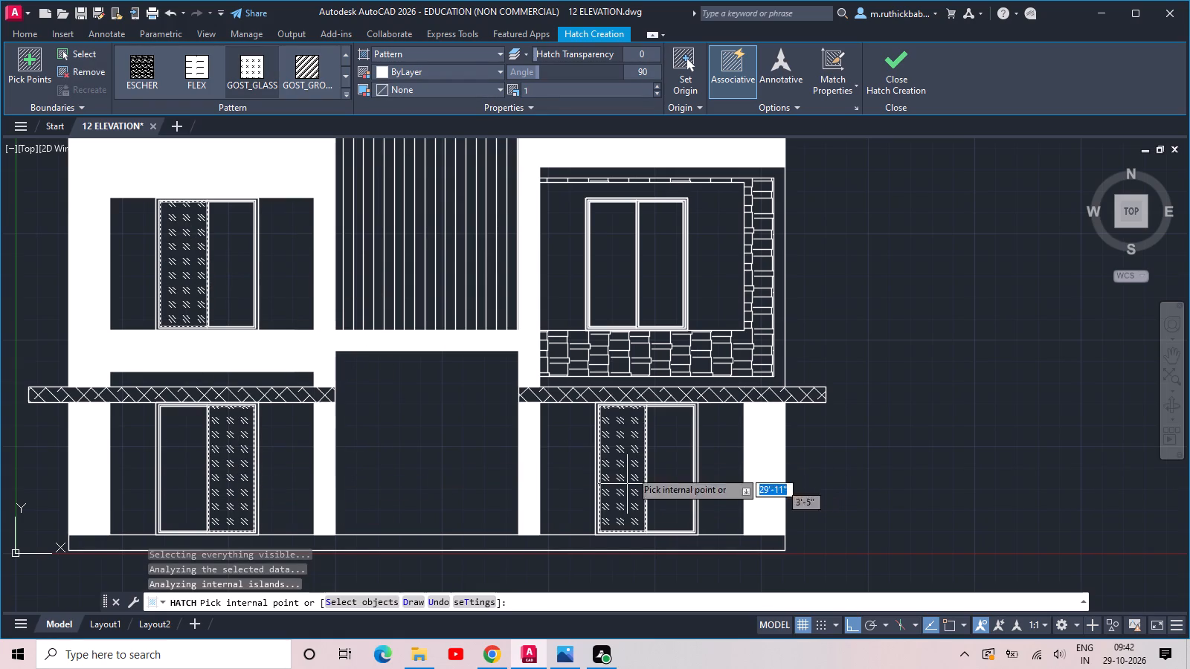
pyautogui.click(657, 300)
# Hatch the inside of the small framed panel above the left wing's outer edge with the GOST_GLASS pattern at scale 1.
pyautogui.scroll(-3, 657, 300)
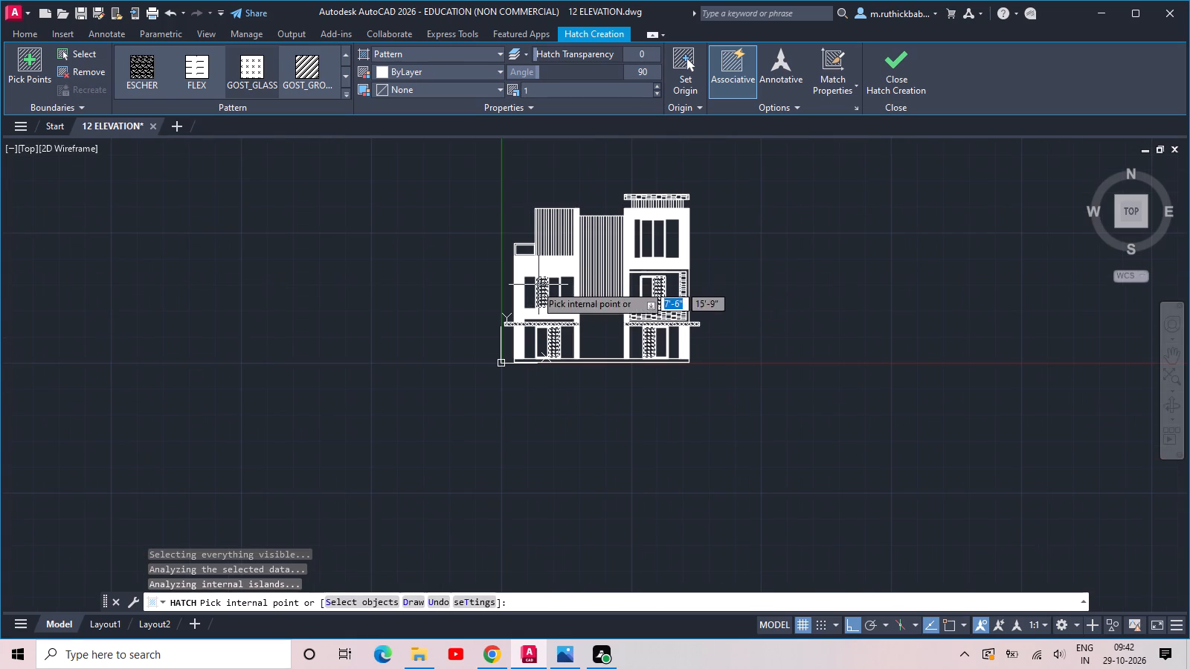
pyautogui.scroll(2, 491, 209)
pyautogui.scroll(2, 538, 259)
pyautogui.click(582, 363)
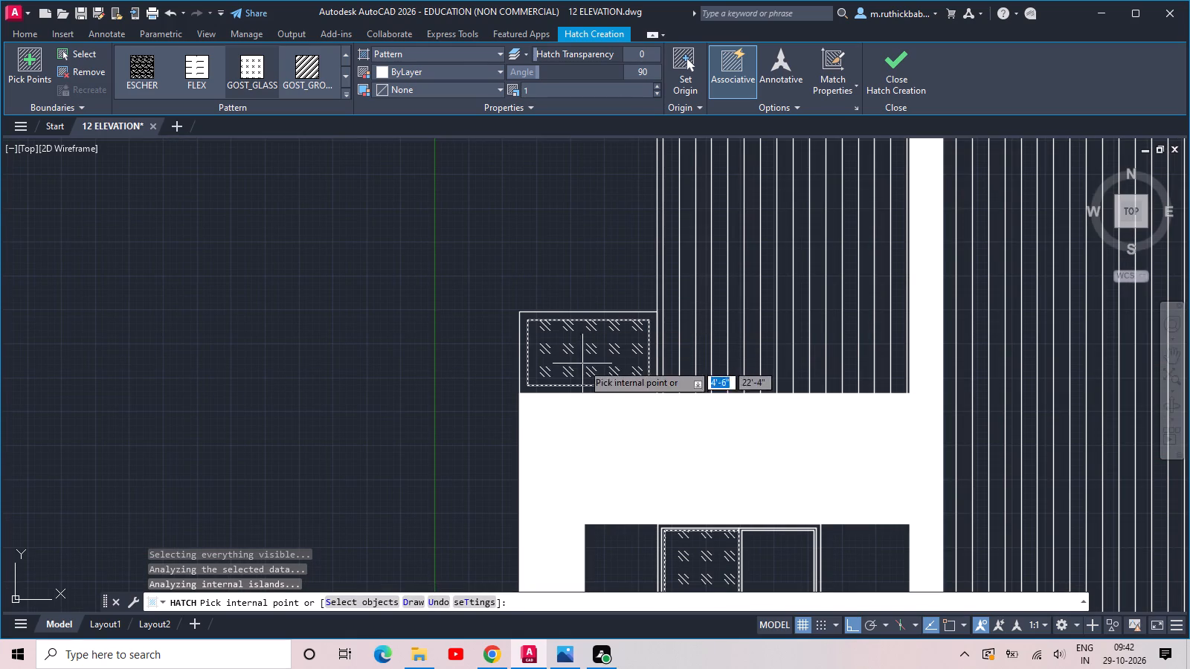
pyautogui.press('Return')
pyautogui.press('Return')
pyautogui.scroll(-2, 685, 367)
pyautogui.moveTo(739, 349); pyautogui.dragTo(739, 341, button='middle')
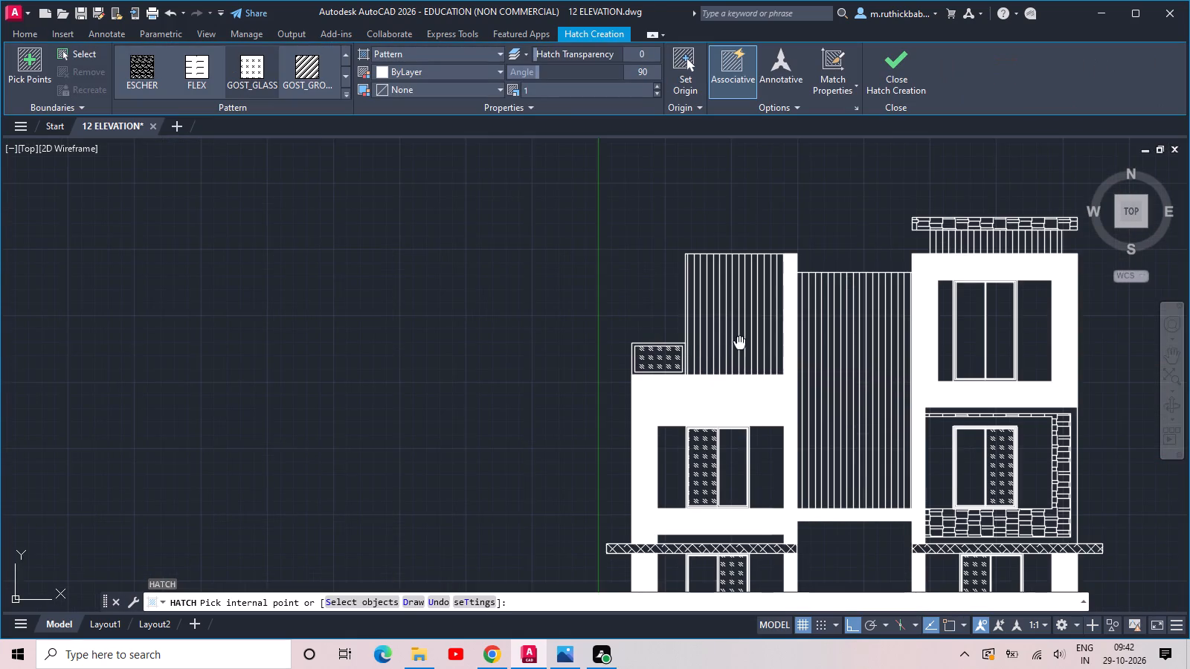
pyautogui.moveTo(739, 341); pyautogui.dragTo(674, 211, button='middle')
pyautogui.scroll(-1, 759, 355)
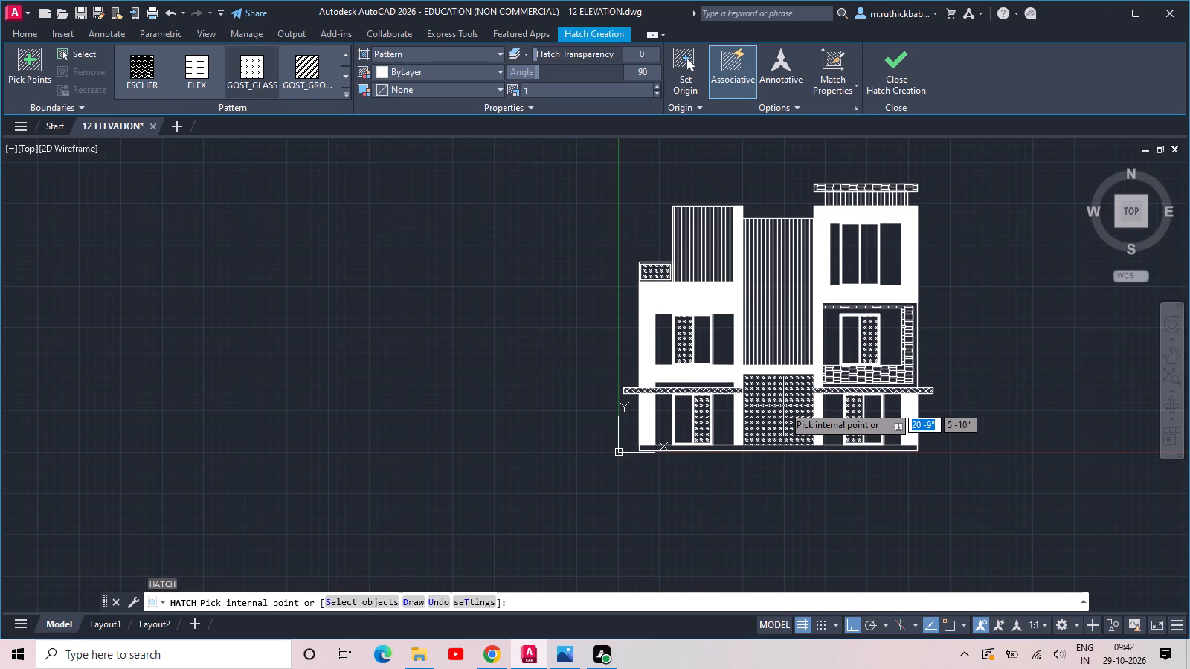
# Save the 12 ELEVATION drawing.
pyautogui.hotkey('ctrl', 's')
pyautogui.hotkey('ctrl', 's')
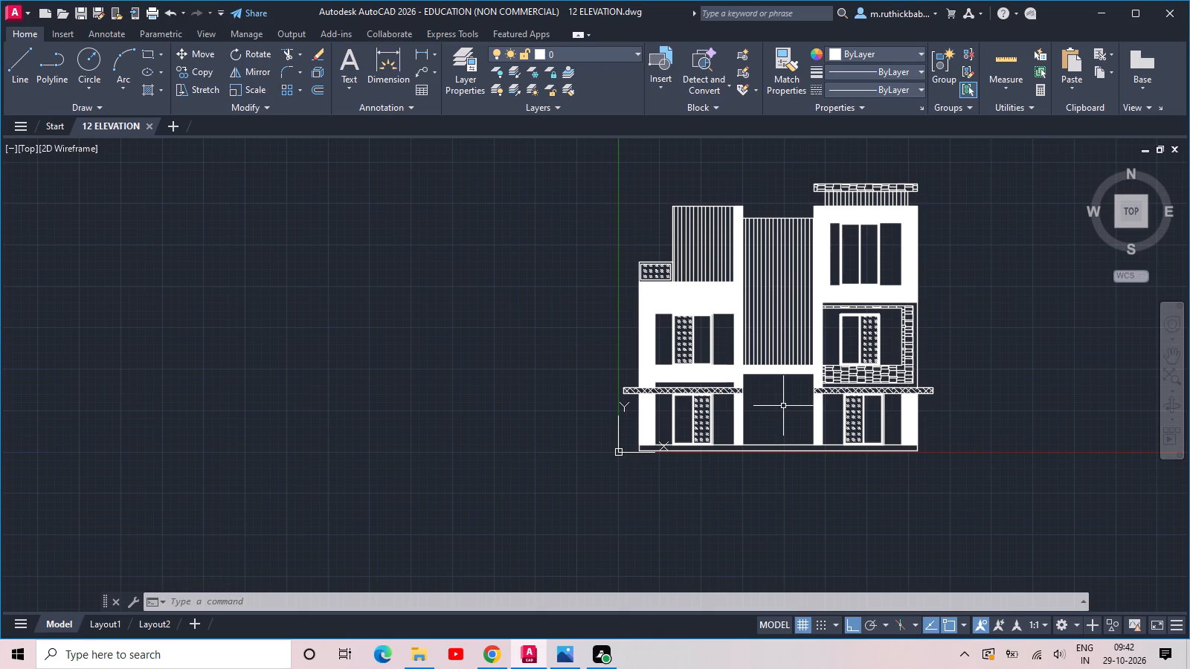
pyautogui.press('Escape')
pyautogui.press('Escape')
pyautogui.press('Escape')
pyautogui.press('Escape')
pyautogui.press('Escape')
pyautogui.press('Escape')
# Insert the imperial Door Elevation block and place its base on the plinth line inside the central ground-floor opening.
pyautogui.hotkey('ctrl', '3')
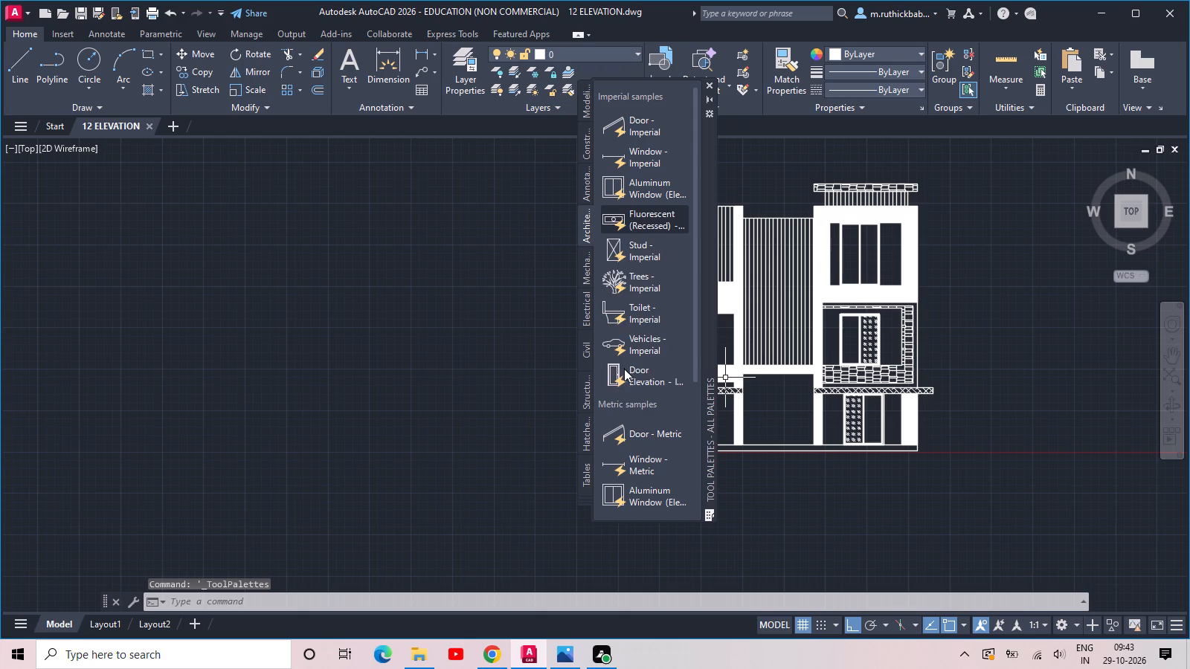
pyautogui.moveTo(627, 371); pyautogui.dragTo(454, 462)
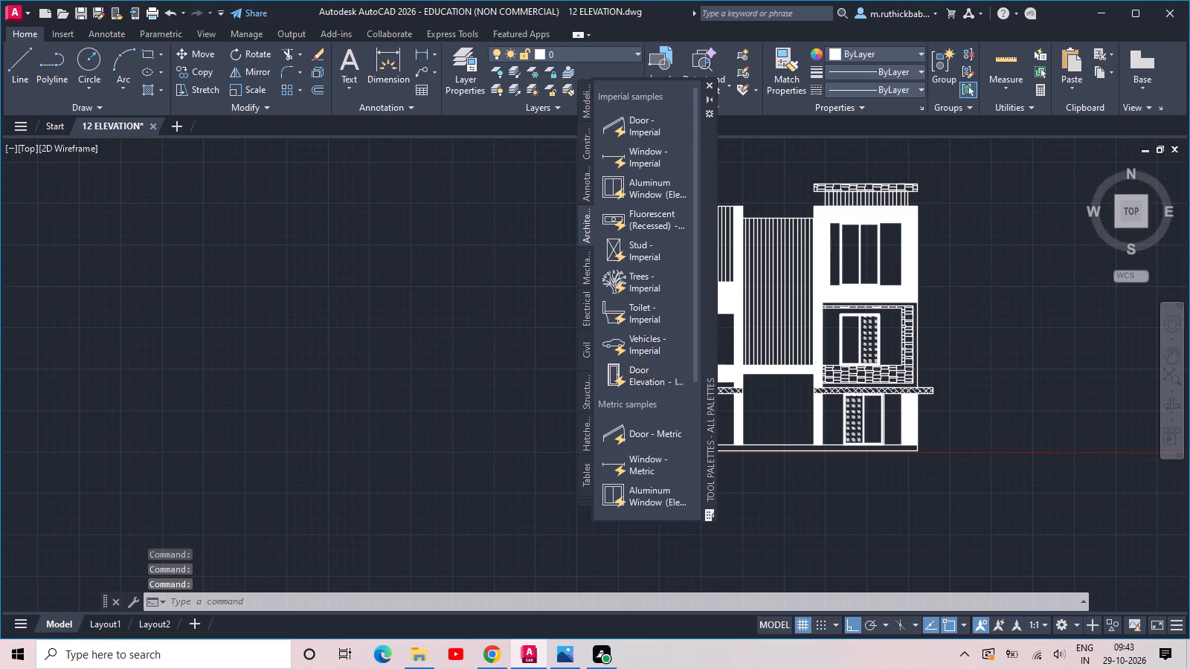
pyautogui.click(710, 87)
pyautogui.scroll(3, 795, 398)
pyautogui.click(809, 379)
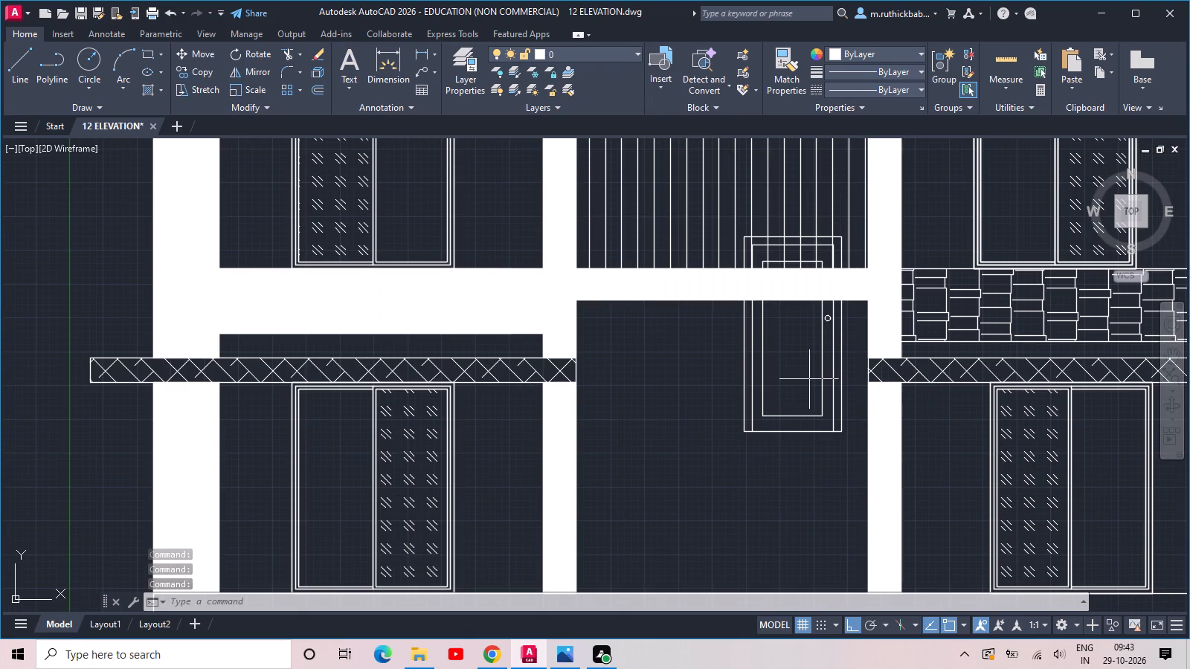
pyautogui.click(736, 461)
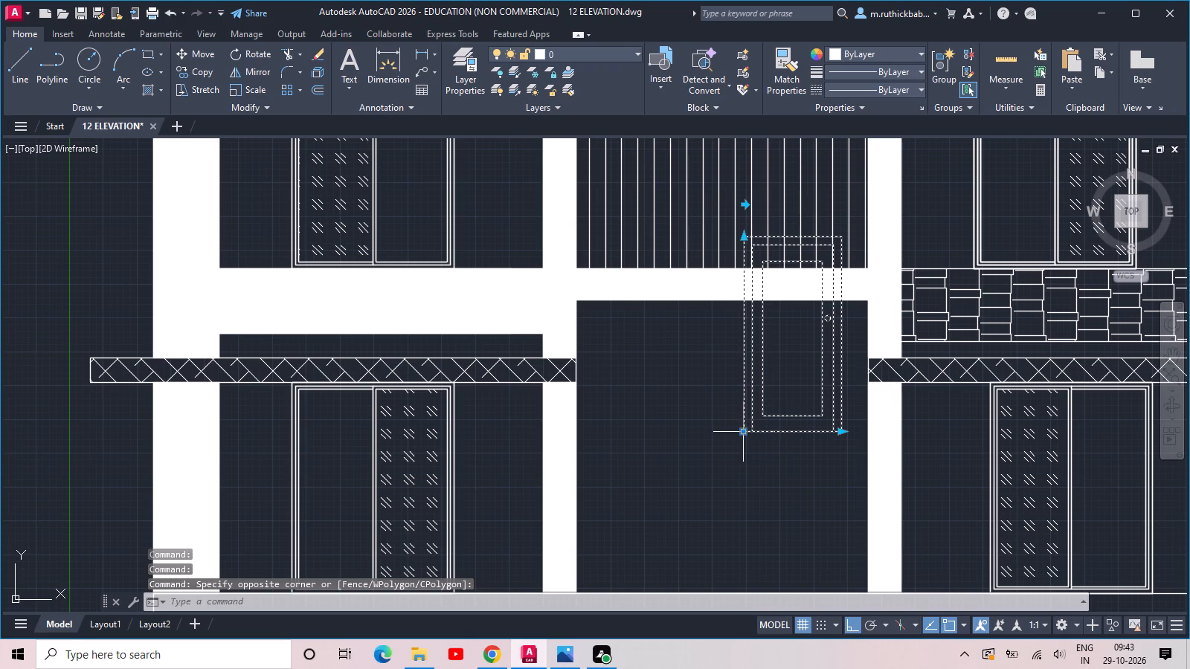
pyautogui.click(743, 429)
pyautogui.moveTo(727, 460); pyautogui.dragTo(749, 322, button='middle')
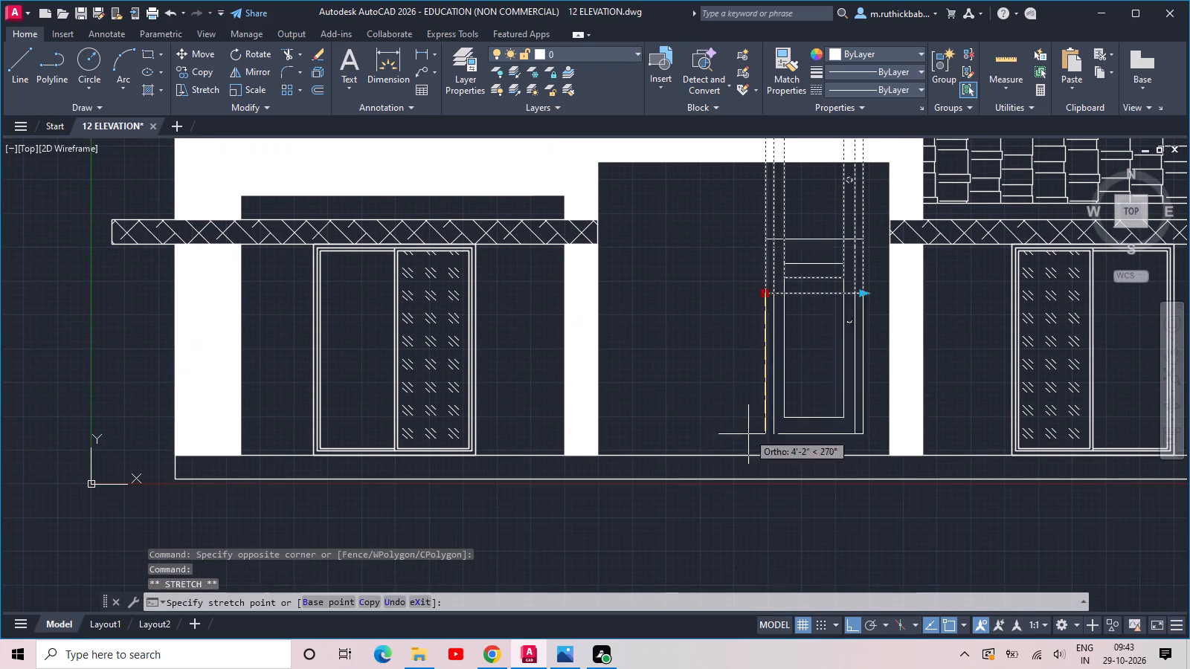
pyautogui.click(707, 453)
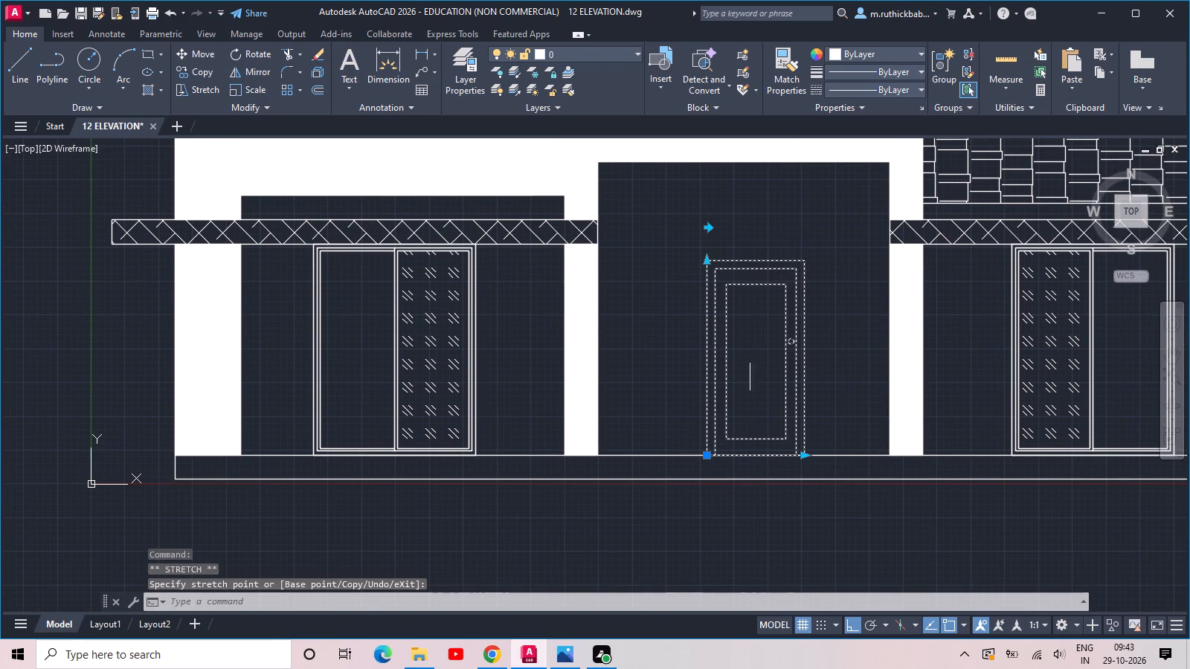
# Resize the central door block to 7' high and 3'-4" wide.
pyautogui.click(707, 260)
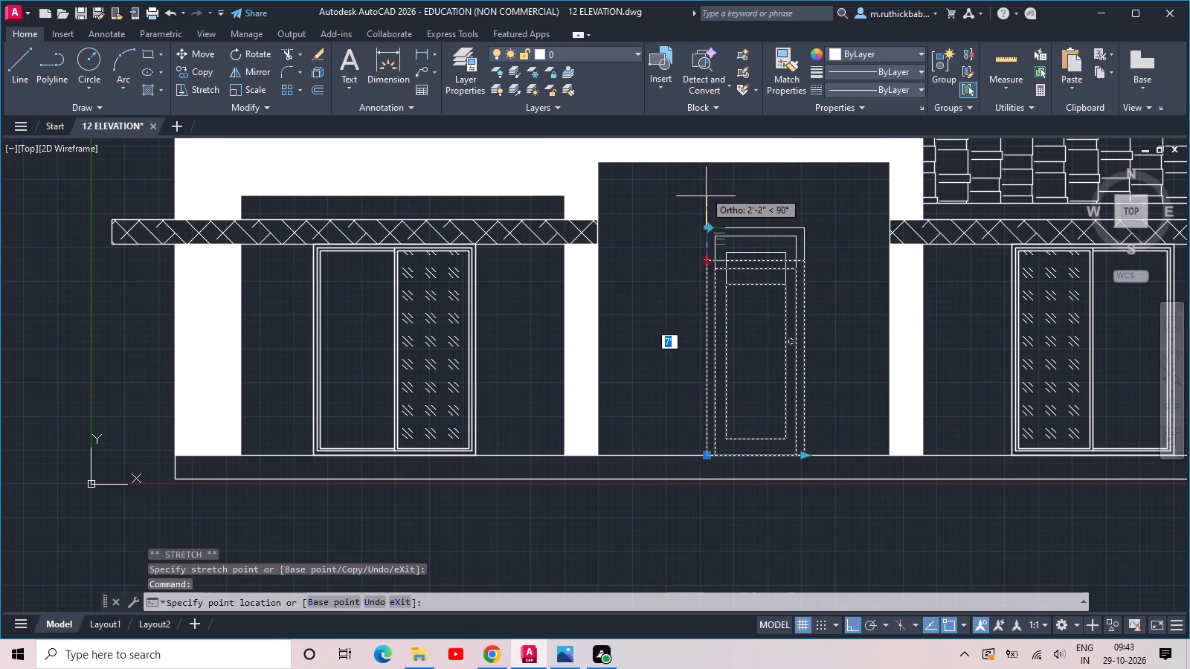
pyautogui.click(707, 197)
pyautogui.click(804, 453)
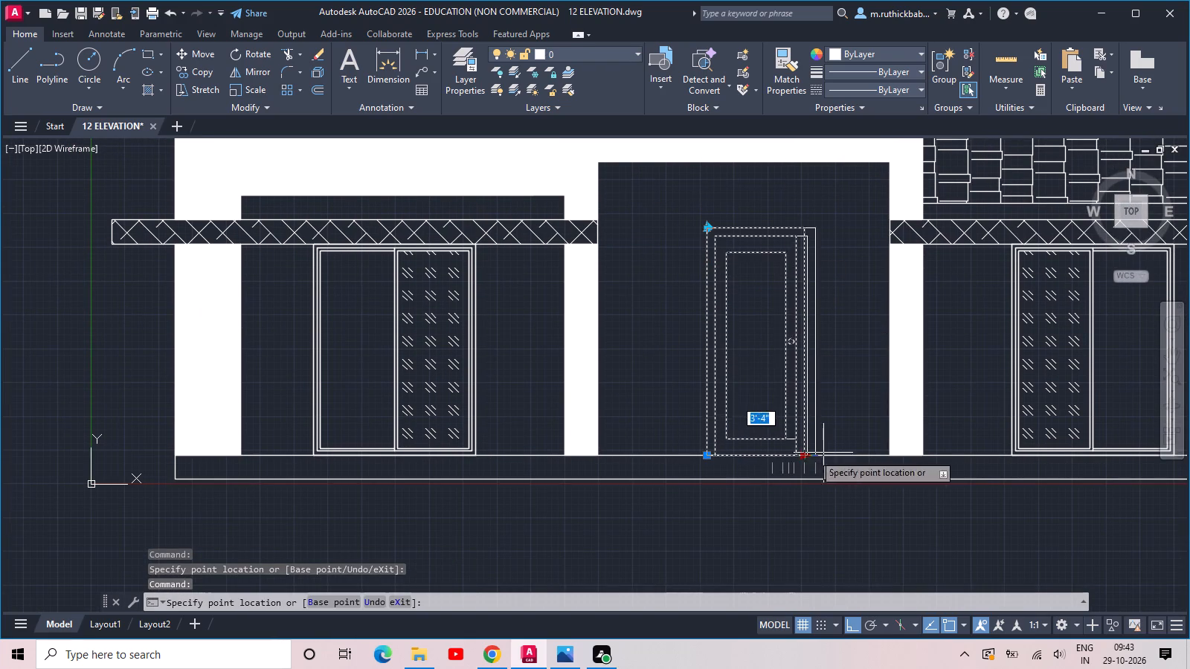
pyautogui.click(840, 453)
# Move the door along the plinth line closer to the left pillar of the central opening.
pyautogui.click(707, 453)
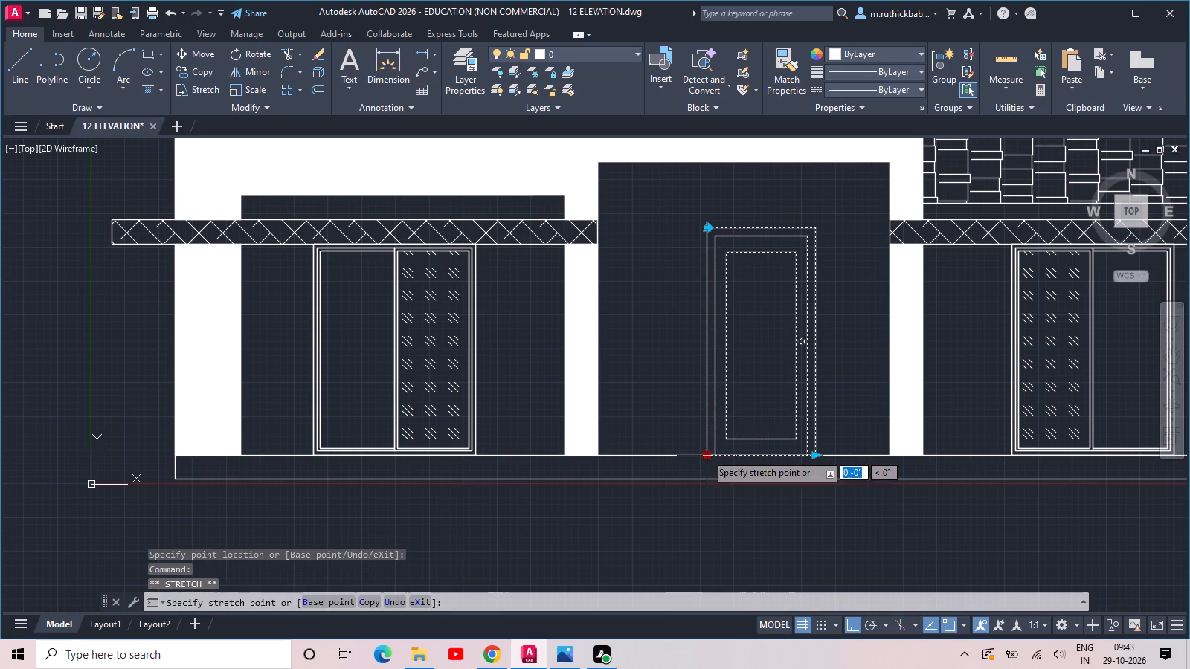
pyautogui.click(649, 458)
pyautogui.scroll(-1, 765, 412)
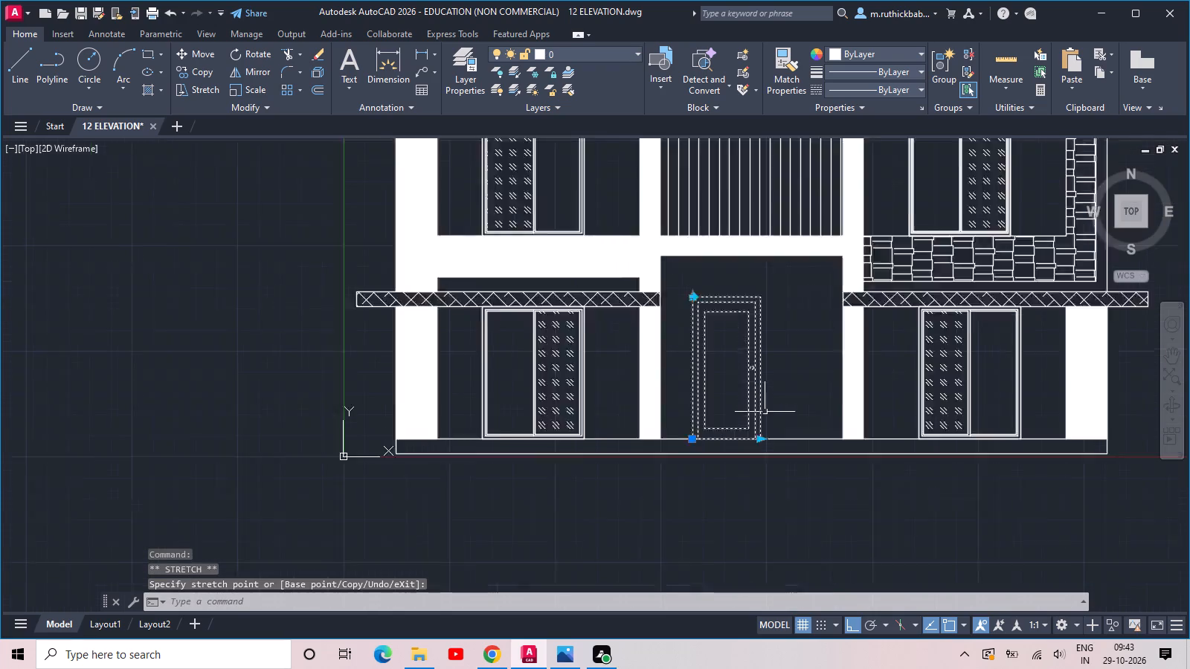
pyautogui.scroll(-1, 765, 412)
pyautogui.moveTo(785, 398); pyautogui.dragTo(762, 439, button='middle')
pyautogui.press('Escape')
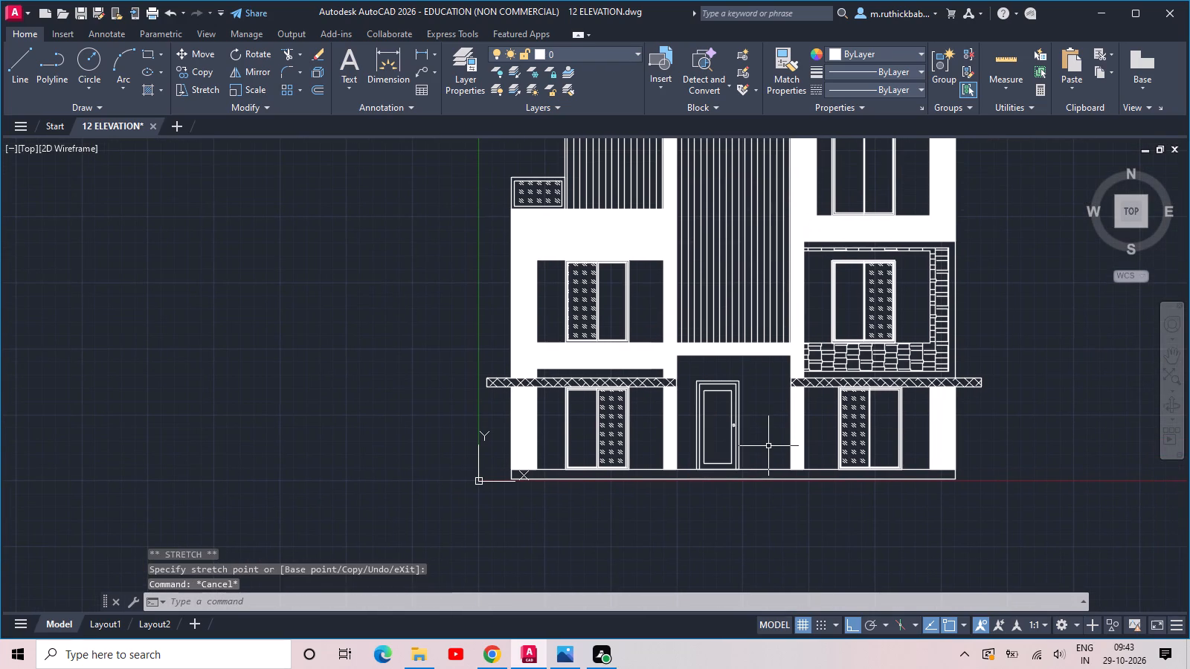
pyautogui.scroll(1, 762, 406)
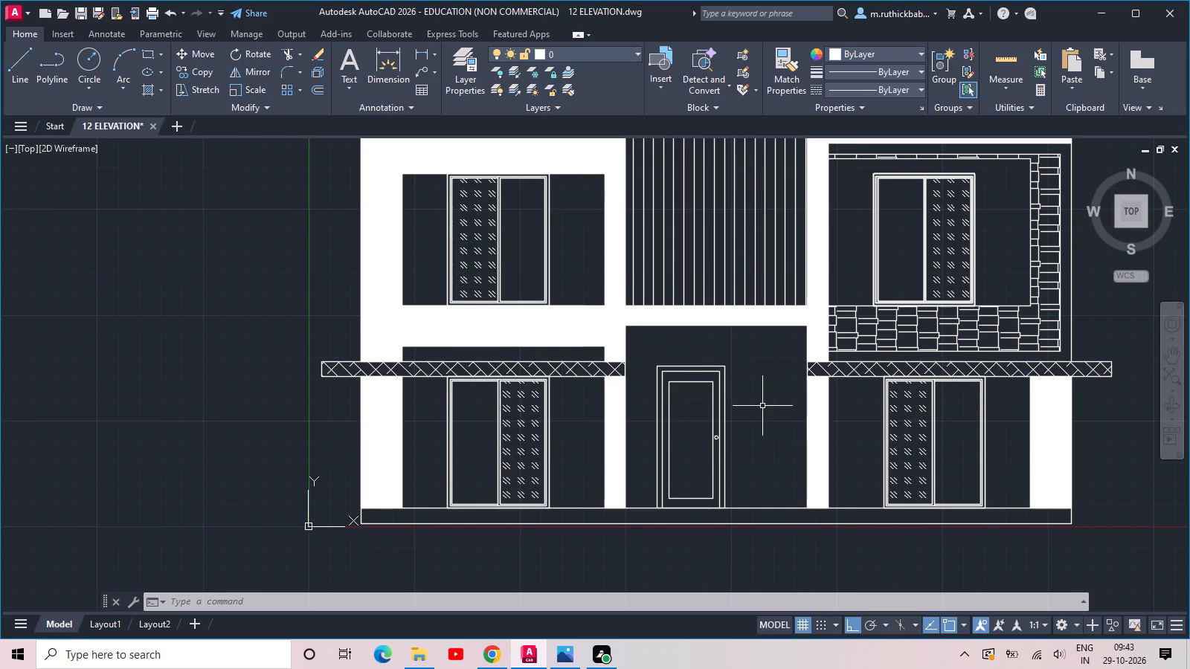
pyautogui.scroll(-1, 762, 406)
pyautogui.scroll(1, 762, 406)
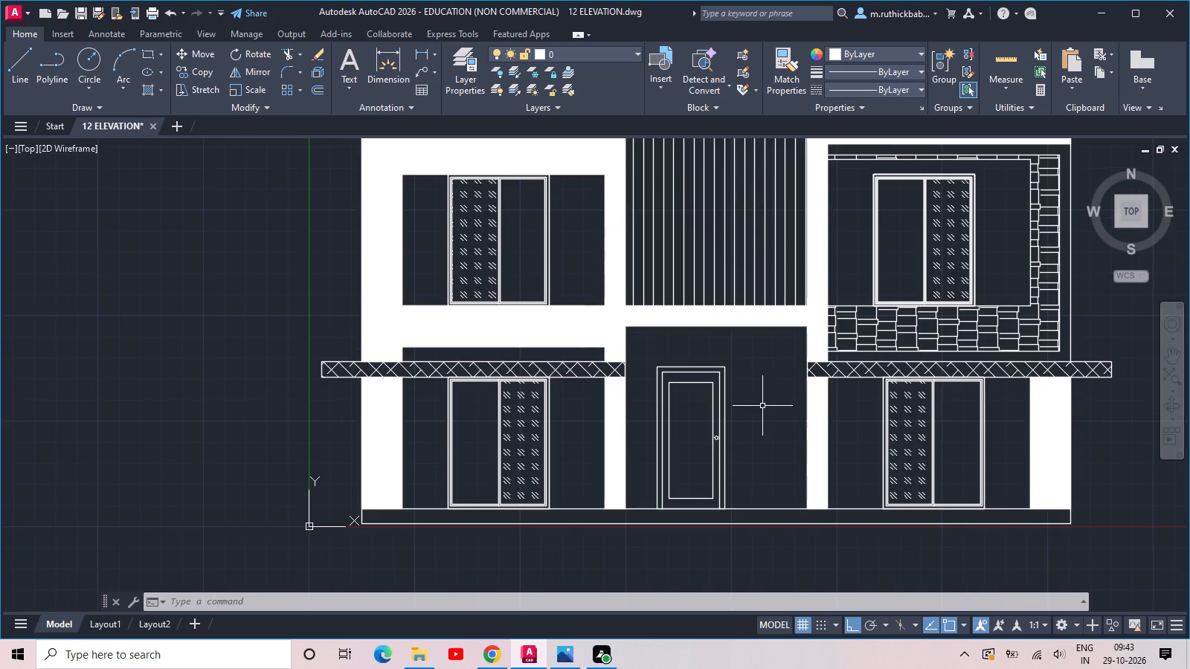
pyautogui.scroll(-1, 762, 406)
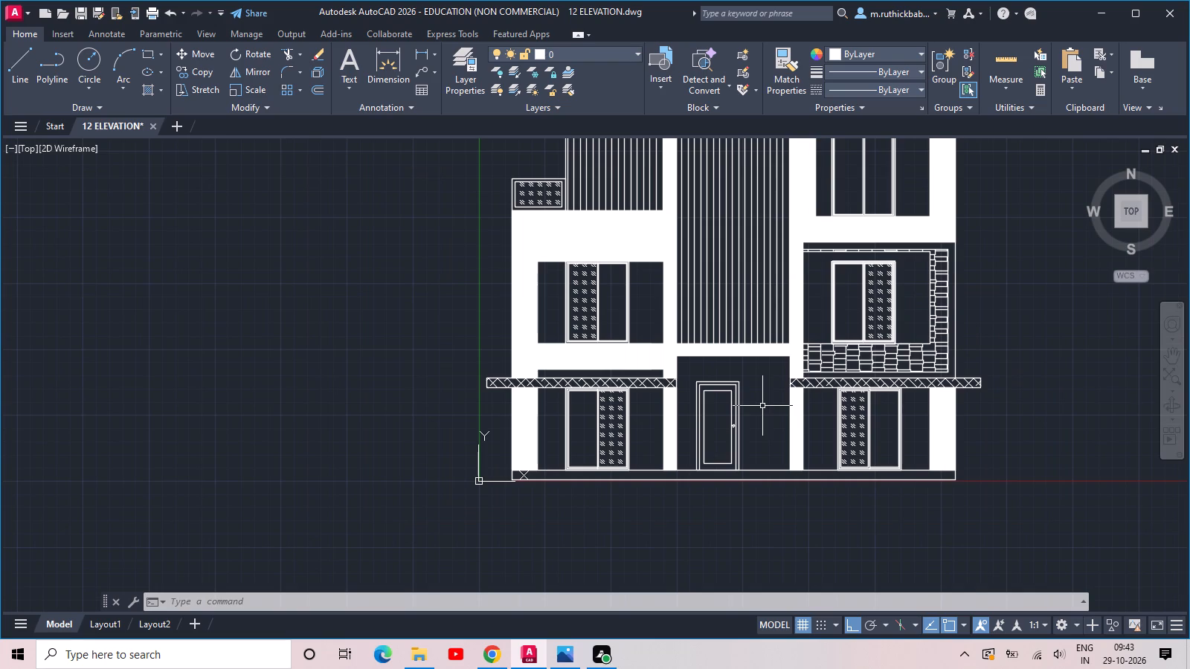
# Hatch the left pane of the top-floor window in the right-hand block with GOST_GLASS at angle 90 and scale 1.
pyautogui.moveTo(910, 314); pyautogui.dragTo(820, 489, button='middle')
pyautogui.scroll(2, 801, 380)
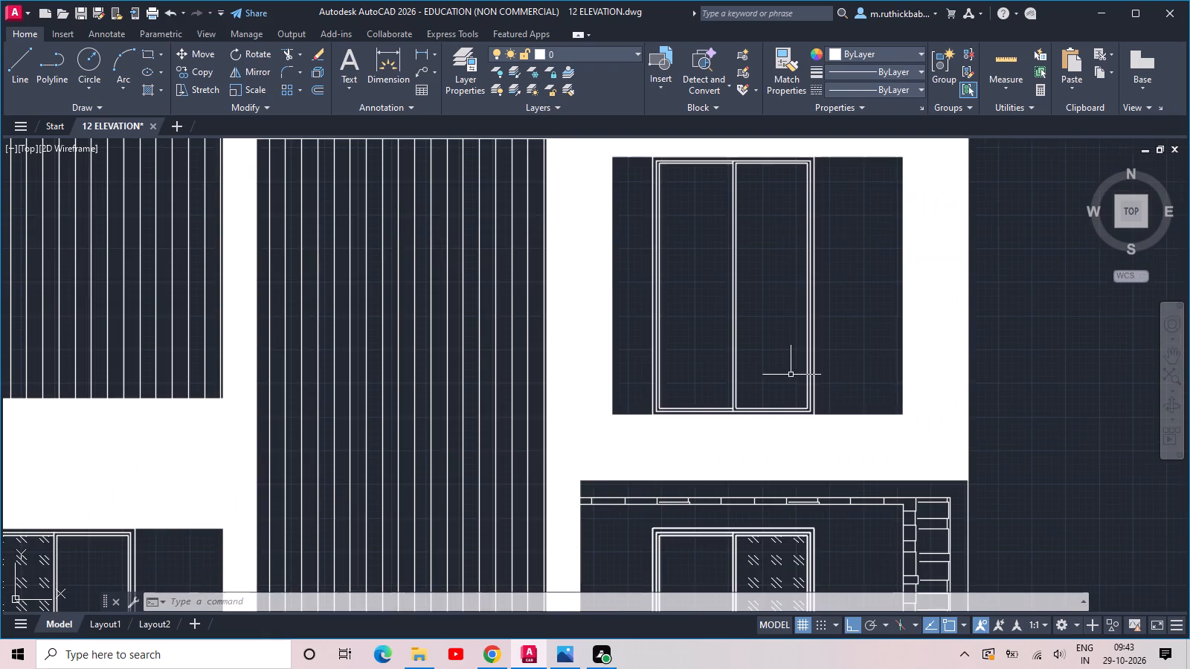
pyautogui.scroll(-1, 788, 373)
pyautogui.click(146, 87)
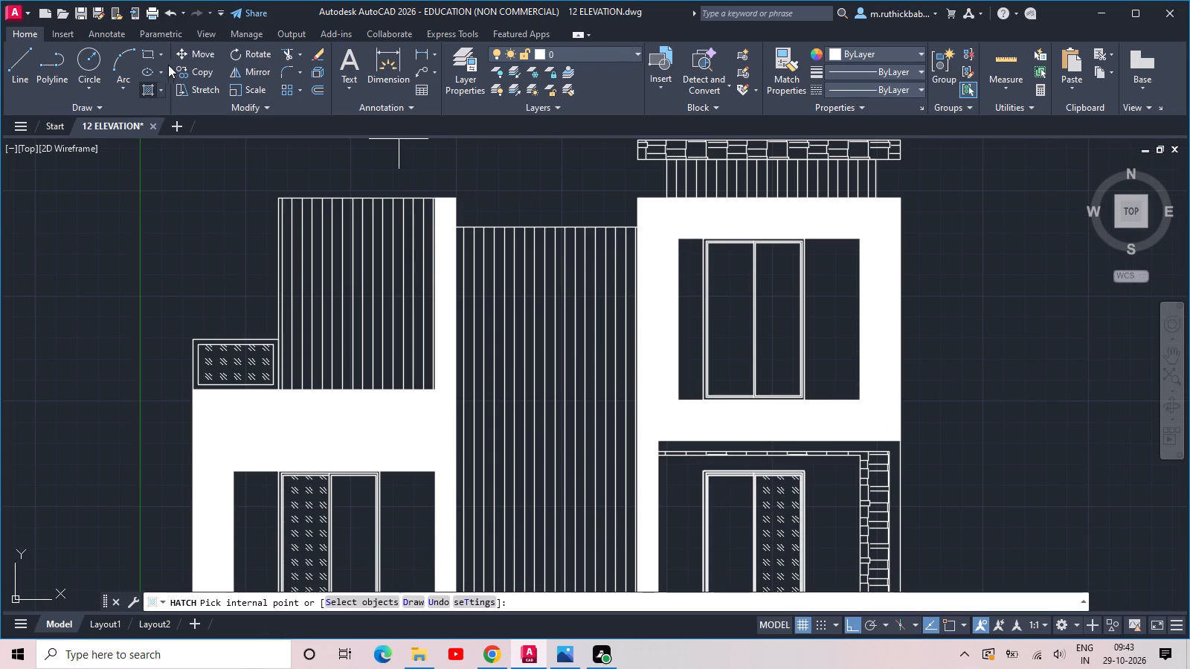
pyautogui.scroll(-3, 214, 73)
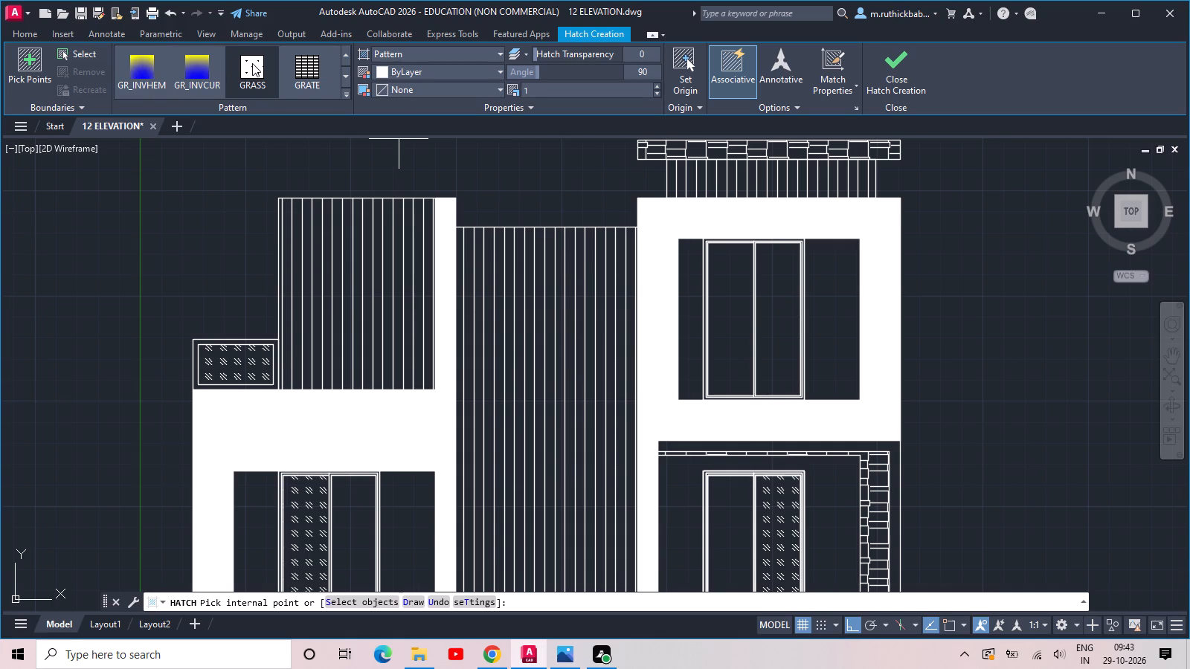
pyautogui.scroll(-3, 252, 63)
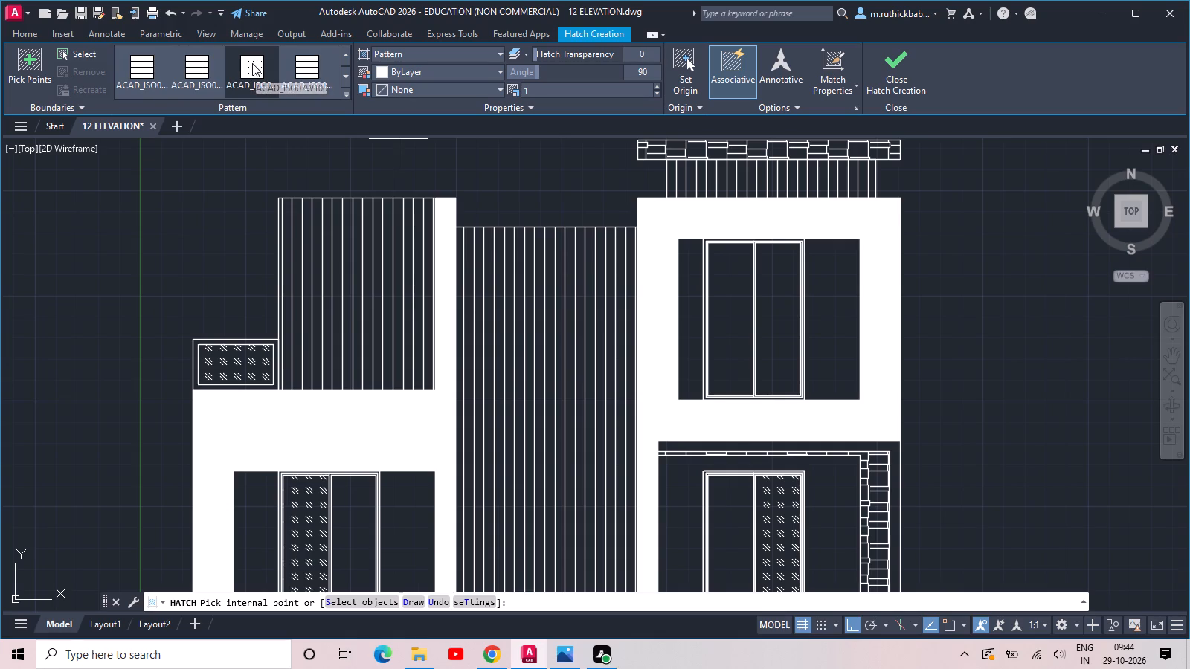
pyautogui.scroll(-3, 252, 63)
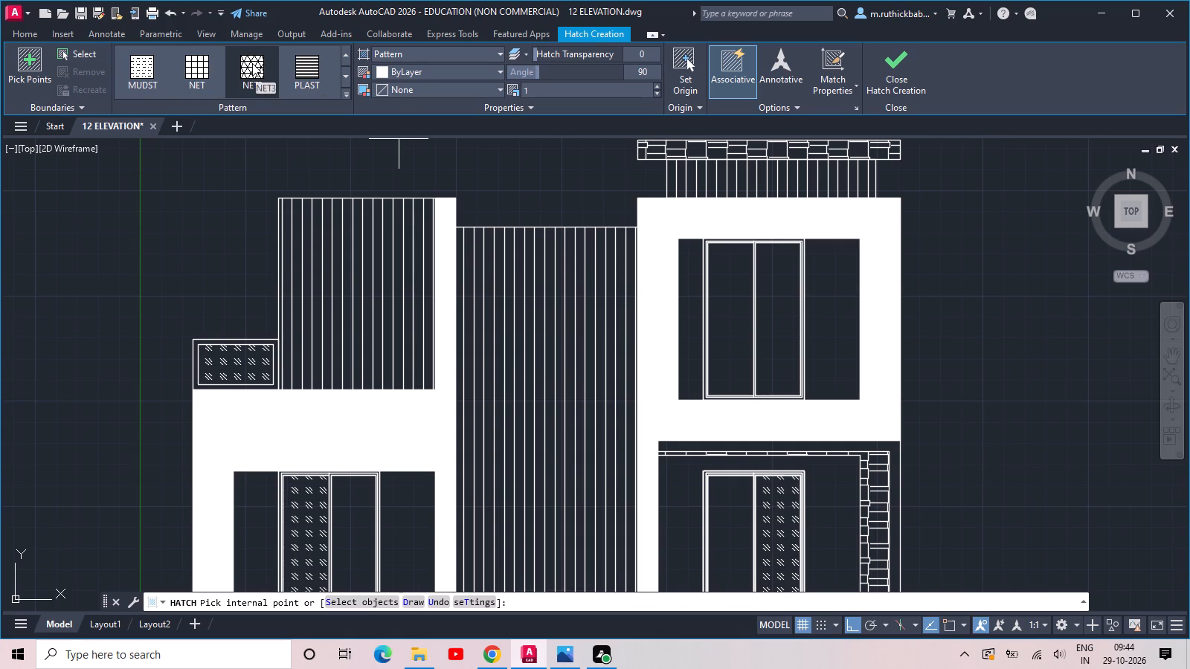
pyautogui.scroll(-3, 252, 63)
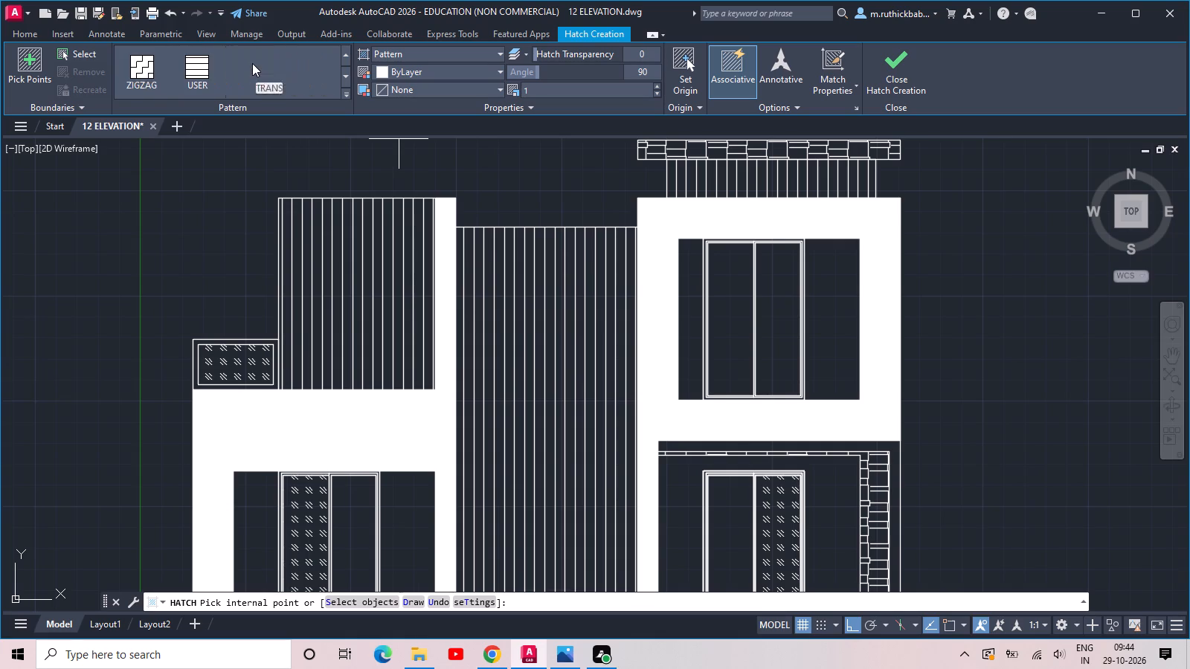
pyautogui.scroll(7, 252, 63)
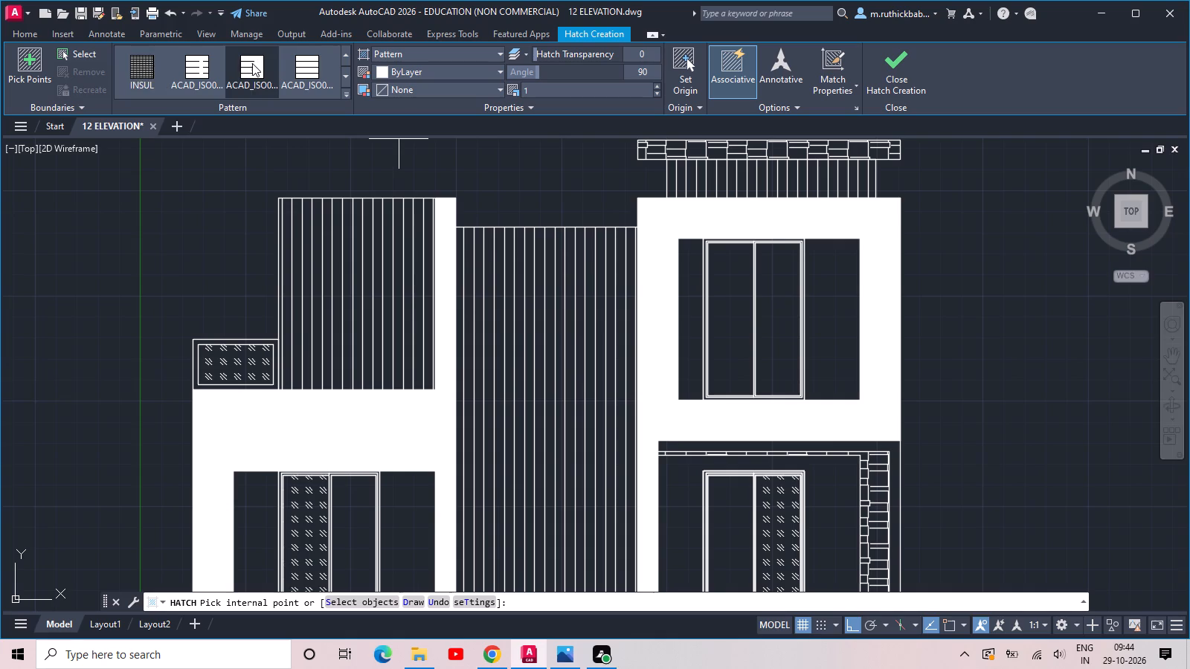
pyautogui.scroll(4, 252, 63)
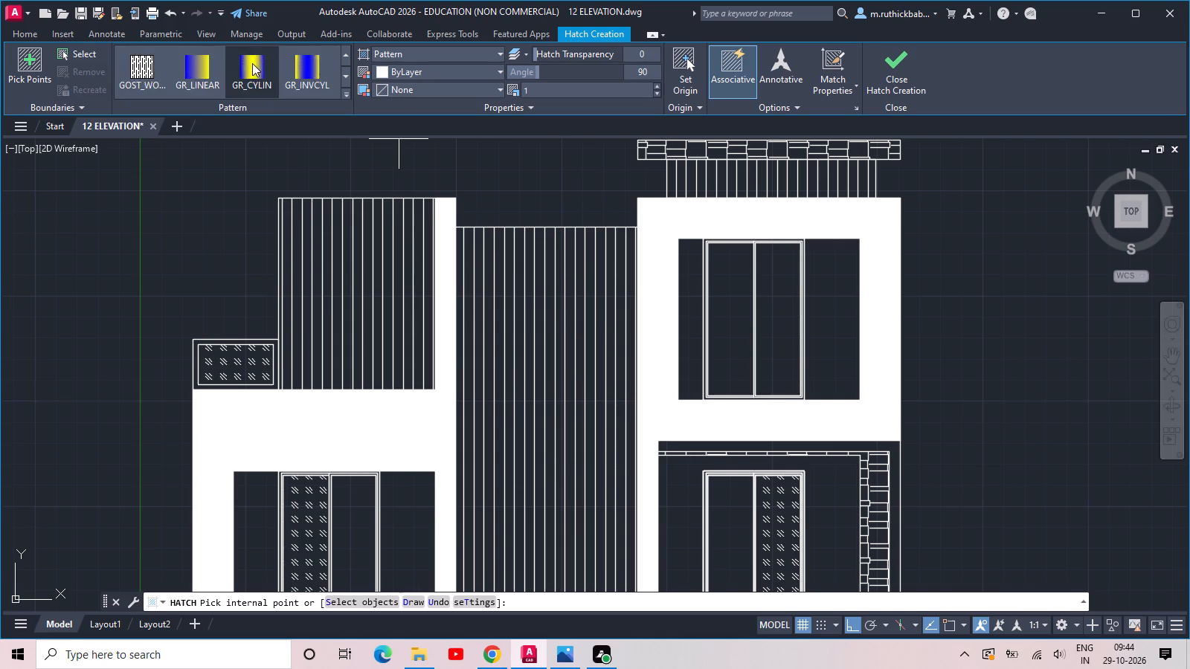
pyautogui.scroll(-2, 252, 63)
pyautogui.scroll(2, 252, 63)
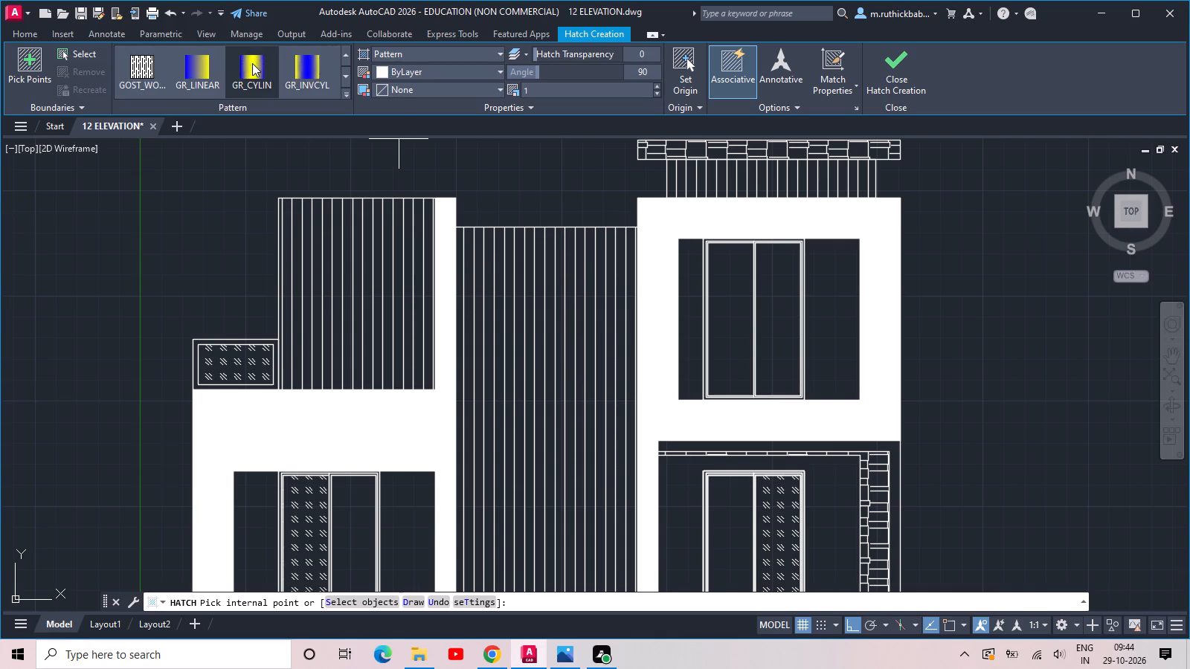
pyautogui.scroll(1, 252, 63)
pyautogui.click(252, 63)
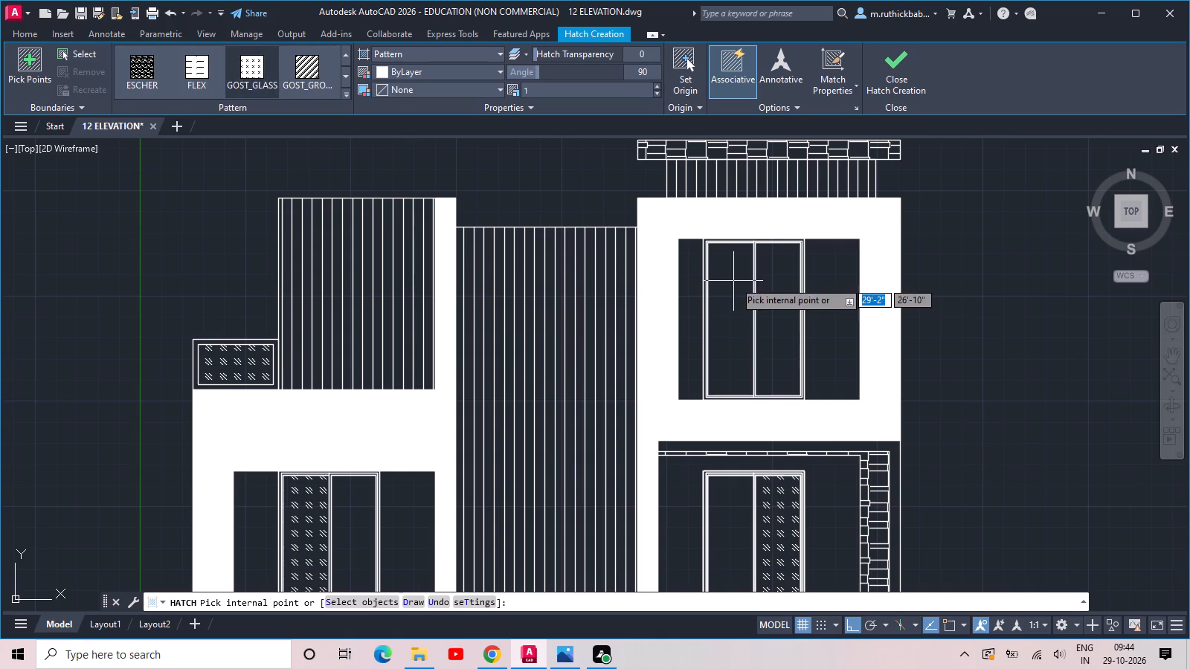
pyautogui.click(721, 305)
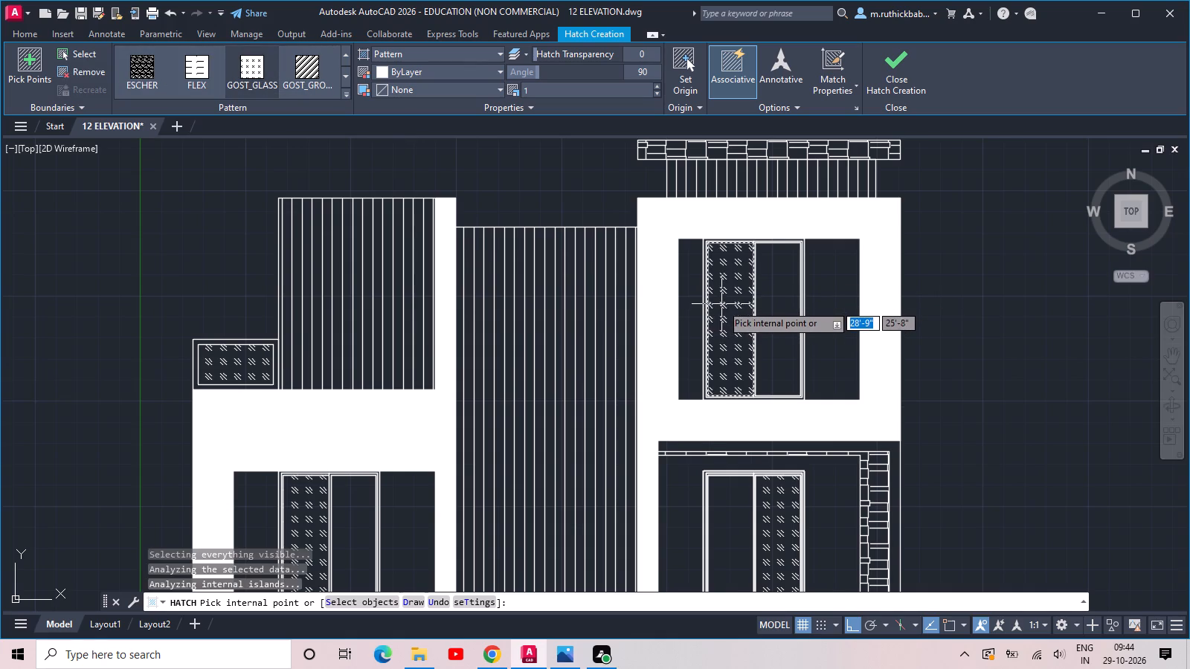
pyautogui.scroll(-1, 721, 304)
pyautogui.click(896, 75)
# Examine the elevation from the entrance opening up to the slatted panels and the stone-patterned roof slab.
pyautogui.scroll(-2, 848, 159)
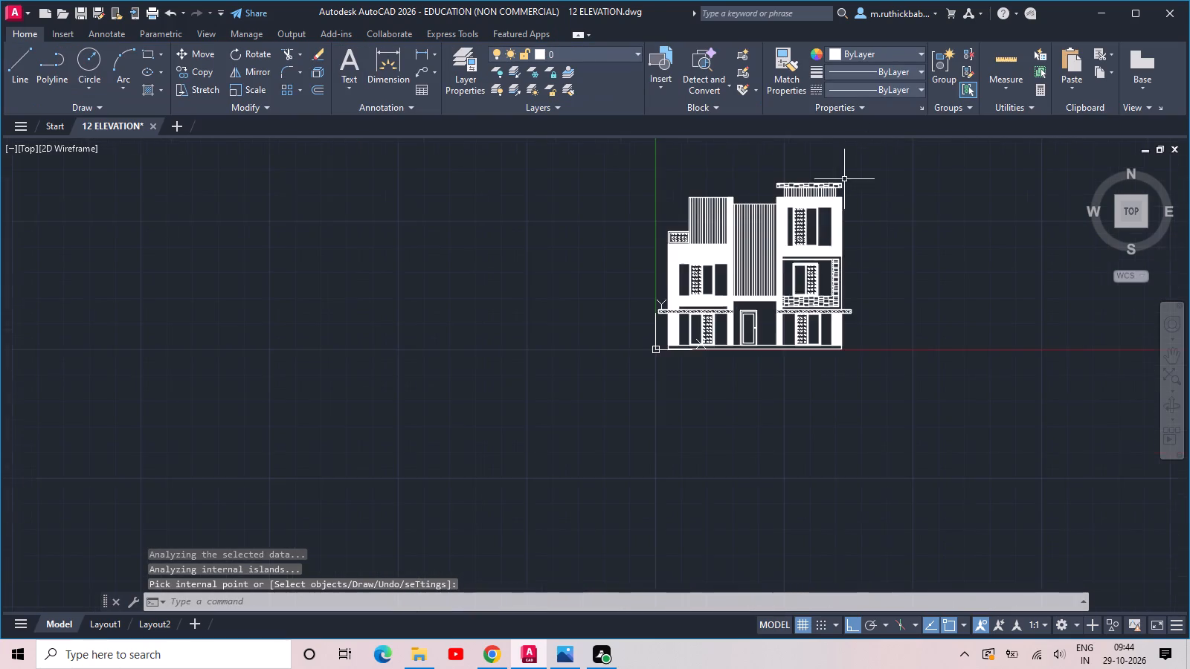
pyautogui.scroll(2, 801, 319)
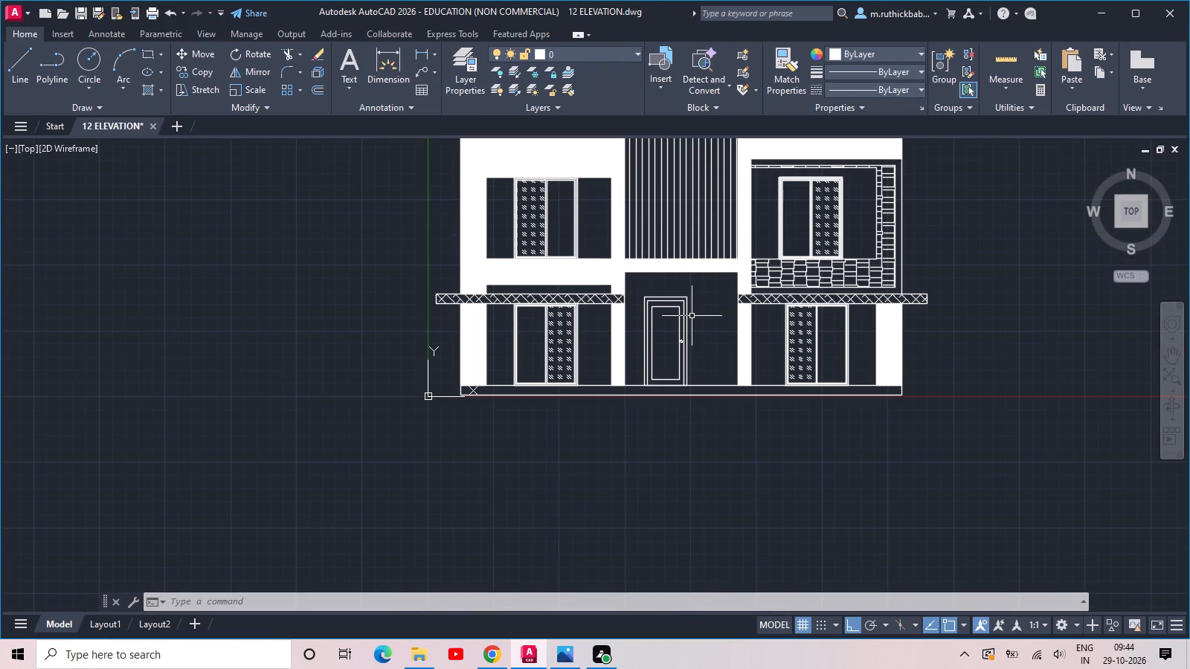
pyautogui.moveTo(708, 294); pyautogui.dragTo(550, 525, button='middle')
pyautogui.scroll(2, 502, 249)
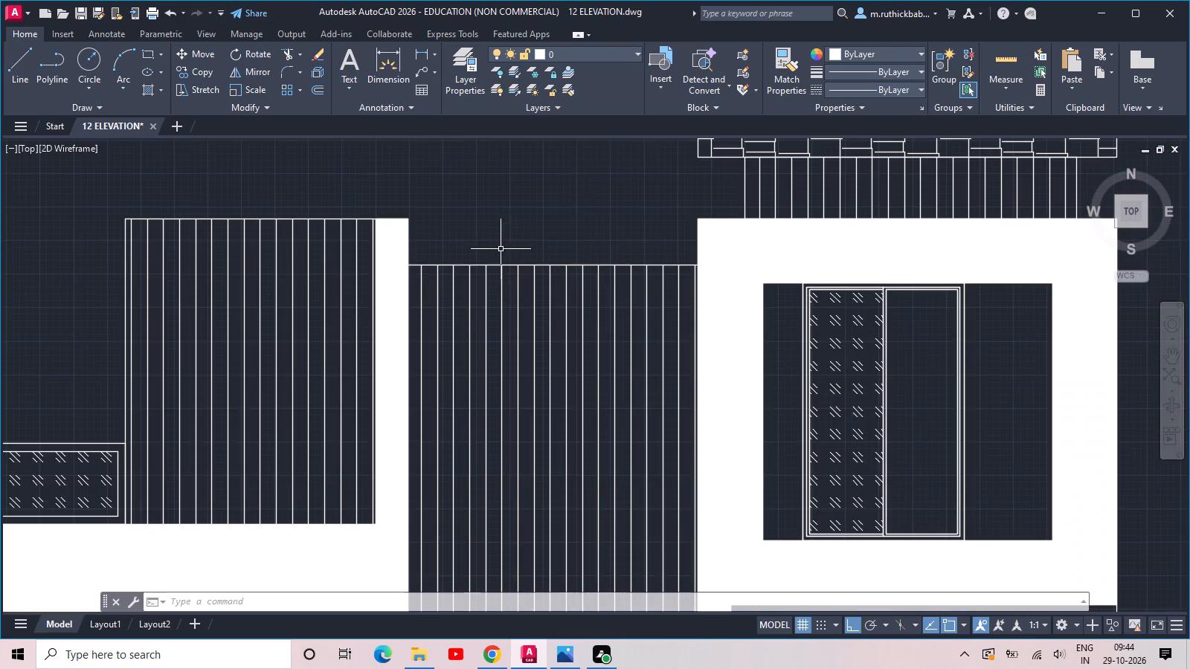
pyautogui.scroll(-1, 684, 201)
pyautogui.moveTo(684, 201); pyautogui.dragTo(538, 345, button='middle')
pyautogui.scroll(2, 617, 306)
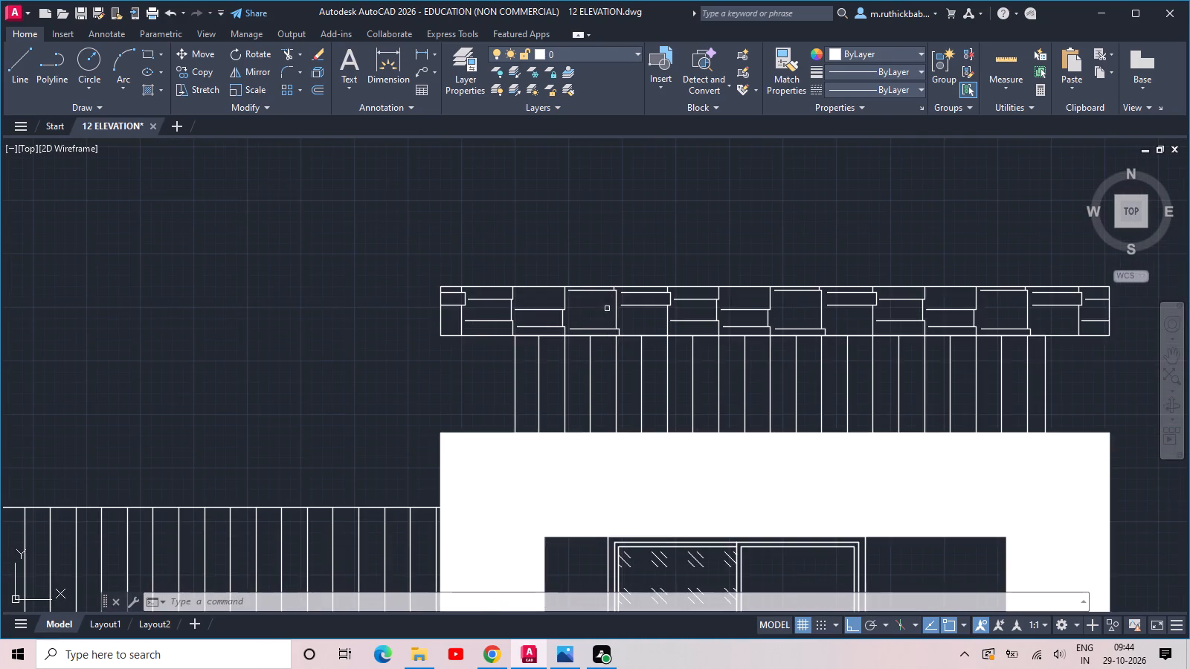
pyautogui.scroll(2, 580, 311)
pyautogui.scroll(-1, 477, 300)
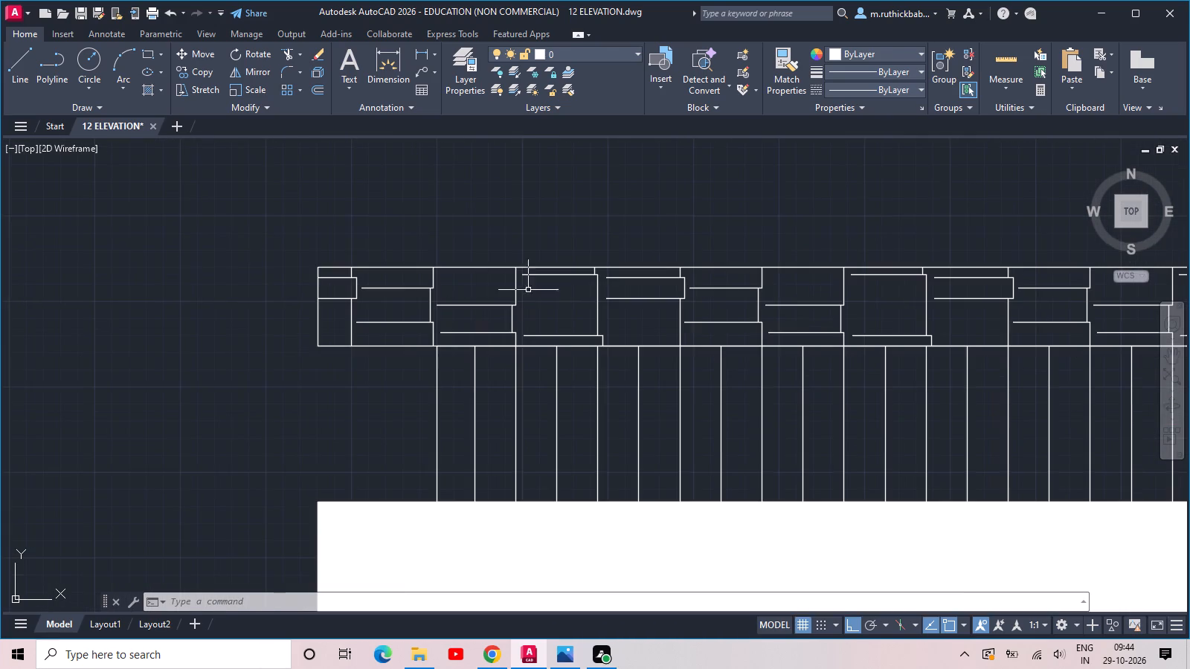
pyautogui.scroll(-2, 532, 289)
pyautogui.moveTo(801, 313); pyautogui.dragTo(819, 267, button='middle')
pyautogui.scroll(-1, 830, 257)
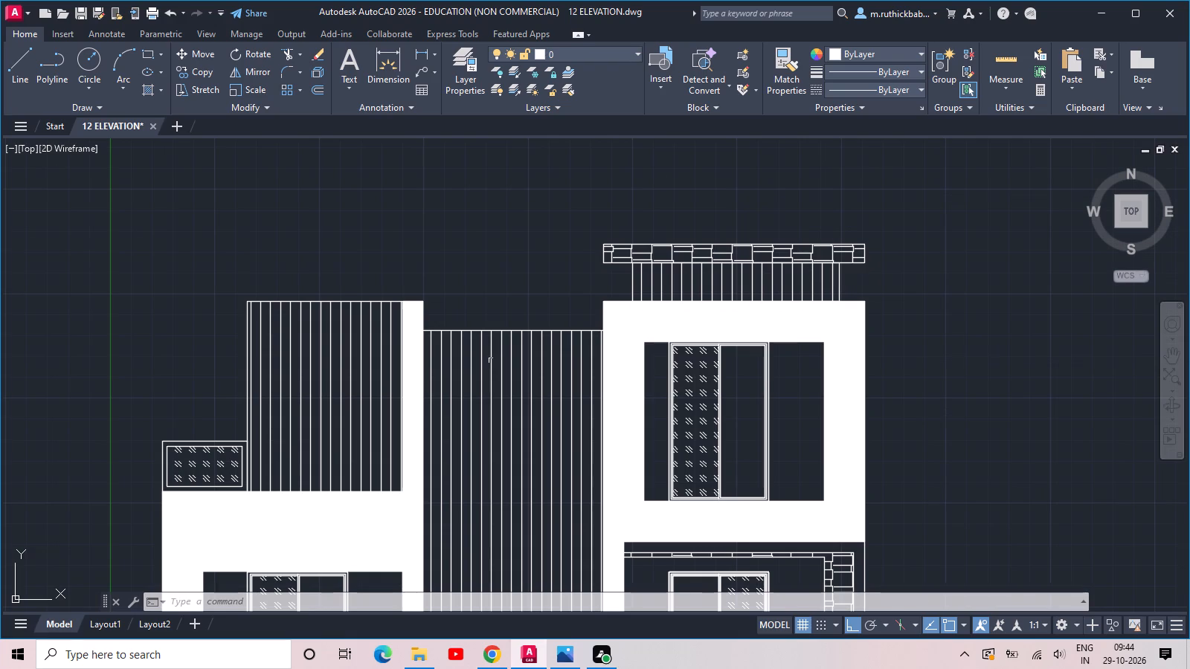
# Hatch the narrow frame around the small glass balcony panel with the GRAVEL pattern at scale 50.
pyautogui.scroll(2, 170, 446)
pyautogui.moveTo(173, 446); pyautogui.dragTo(310, 403, button='middle')
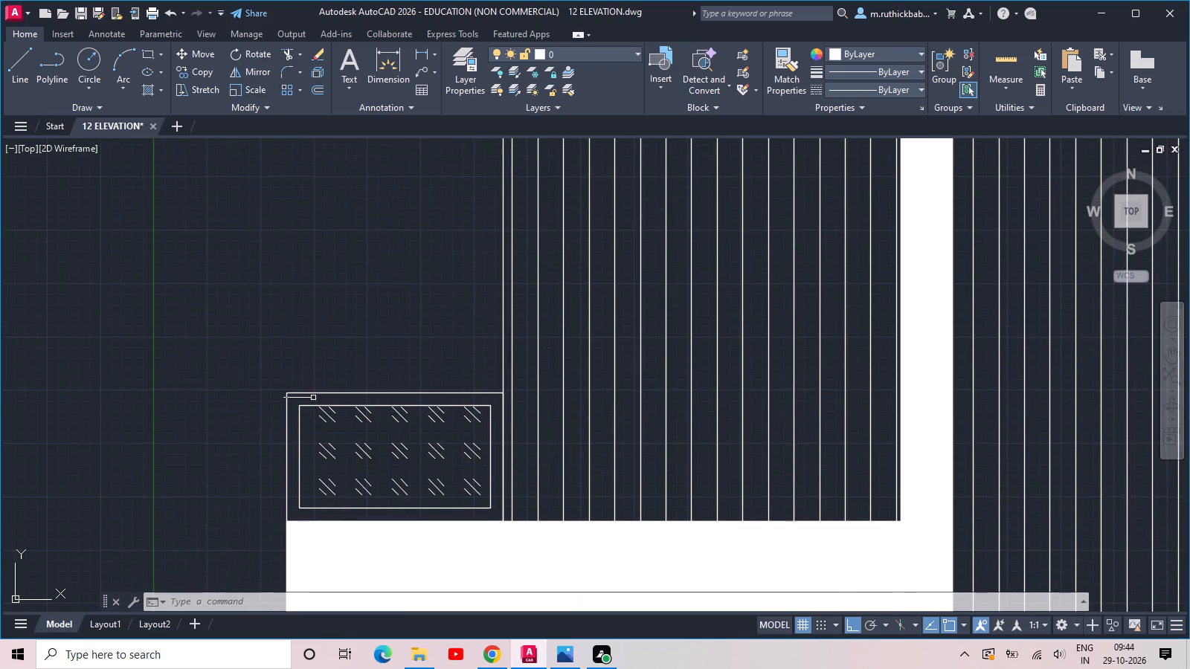
pyautogui.click(144, 87)
pyautogui.scroll(-1, 212, 80)
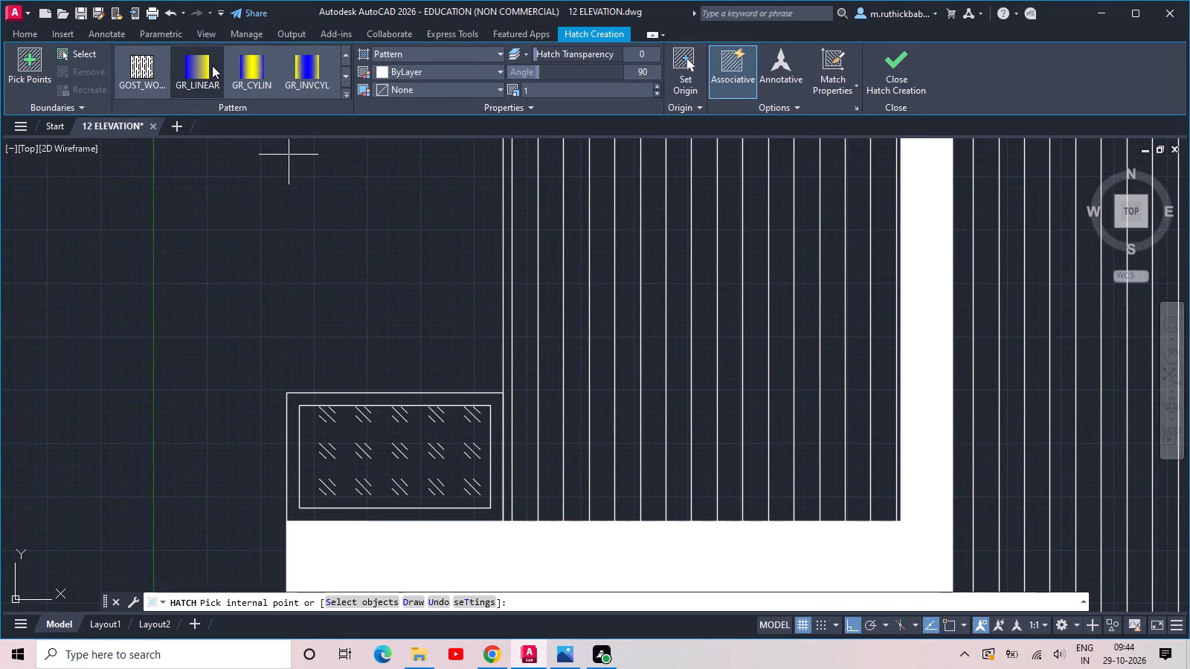
pyautogui.scroll(-3, 212, 65)
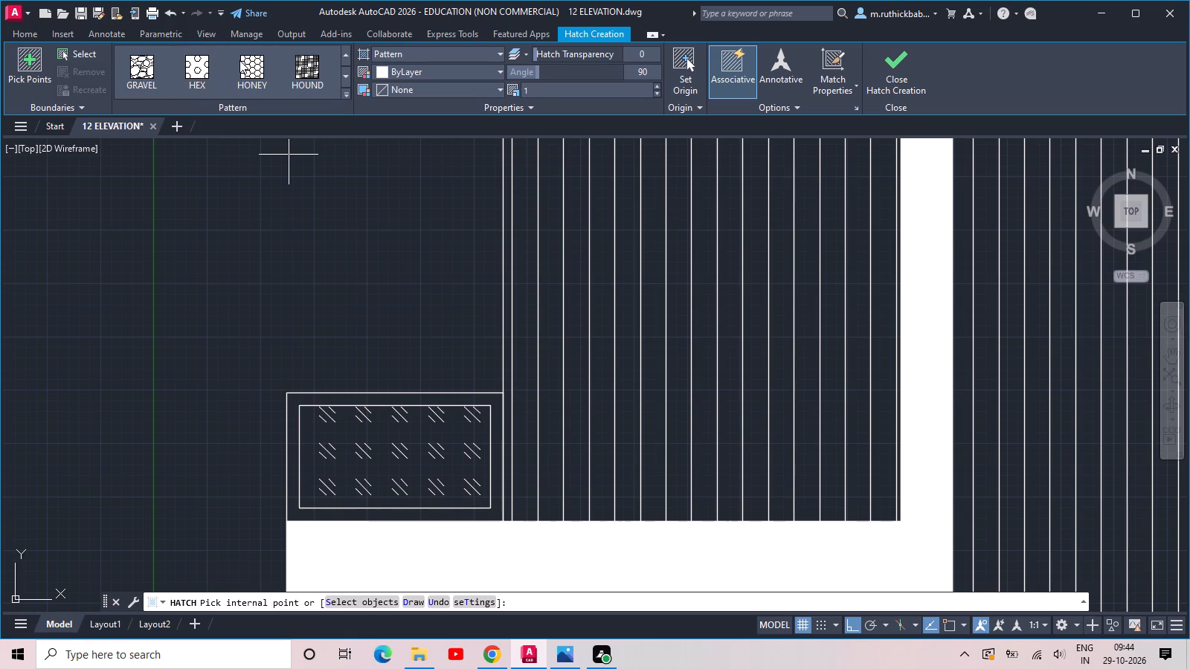
pyautogui.click(140, 71)
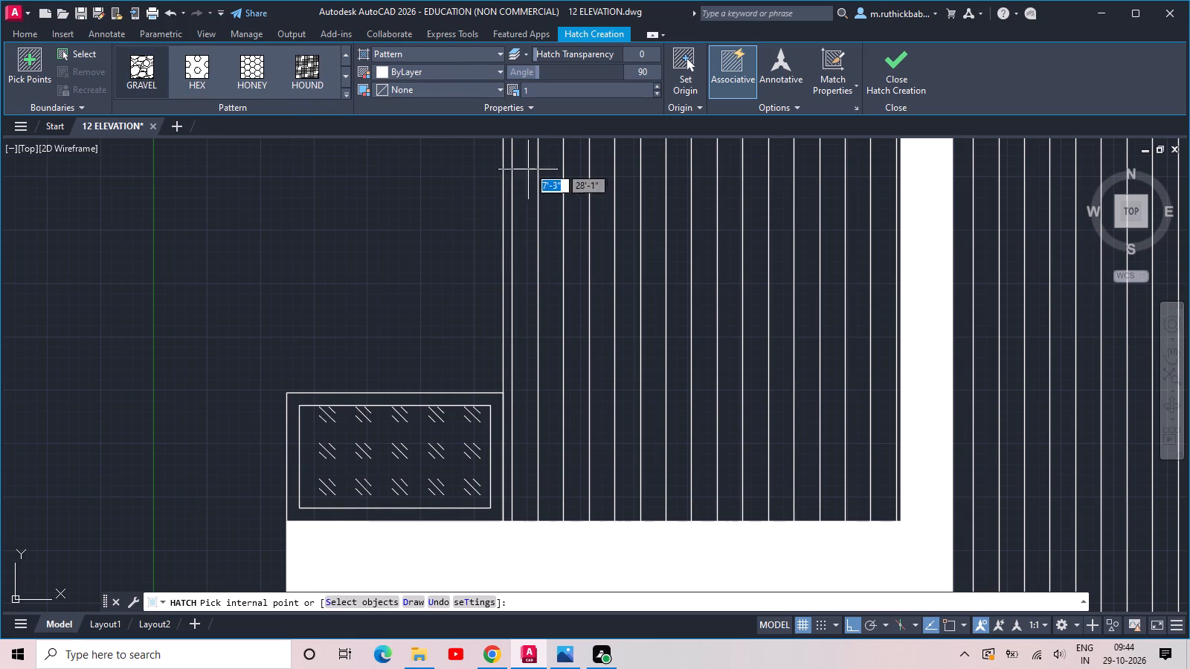
pyautogui.moveTo(547, 88); pyautogui.dragTo(501, 103)
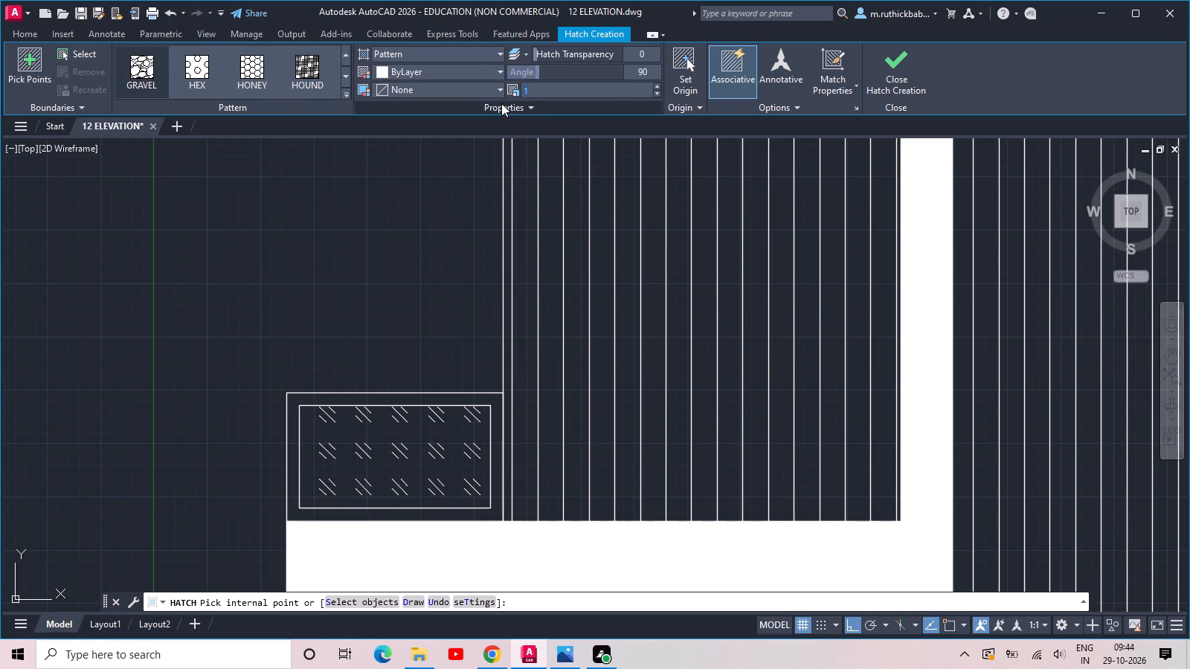
pyautogui.press('1')
pyautogui.press('BackSpace')
pyautogui.write('50')
pyautogui.press('Return')
pyautogui.click(143, 68)
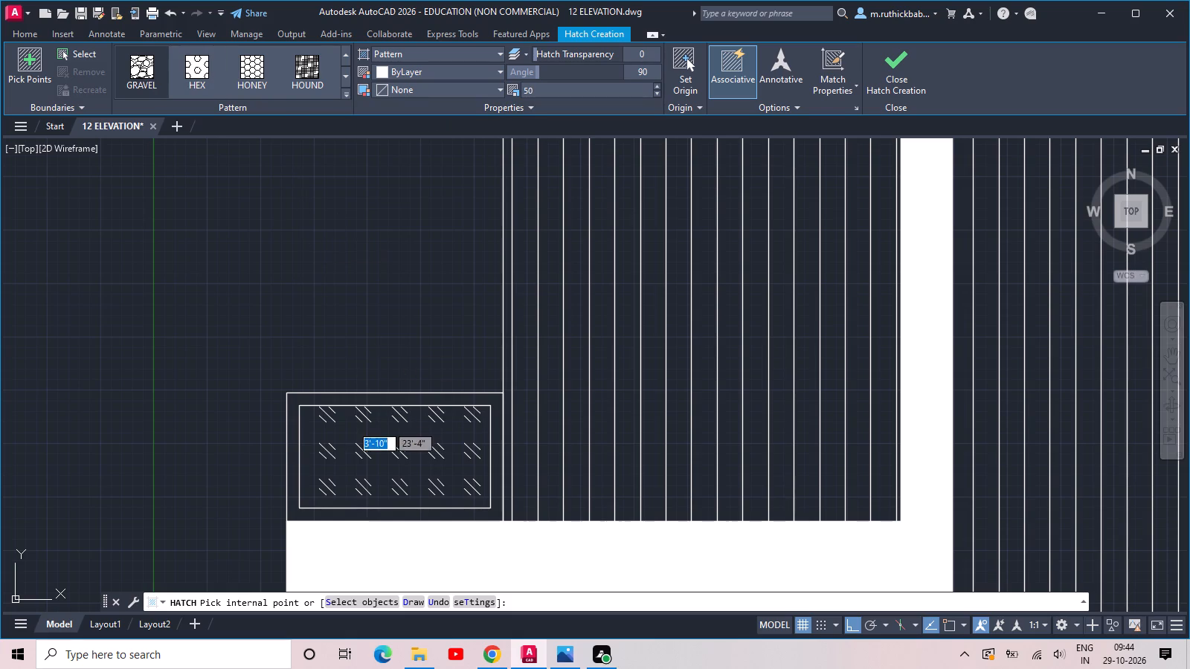
pyautogui.scroll(3, 337, 397)
pyautogui.click(322, 401)
pyautogui.scroll(-5, 338, 376)
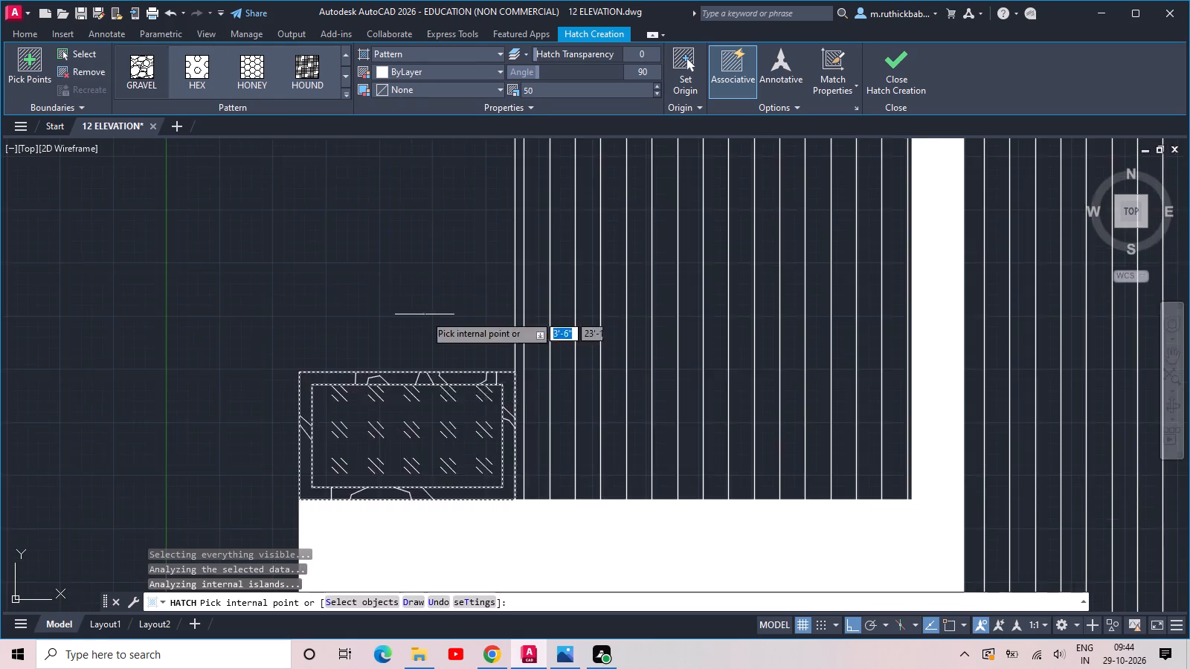
pyautogui.scroll(-1, 425, 314)
pyautogui.scroll(1, 443, 320)
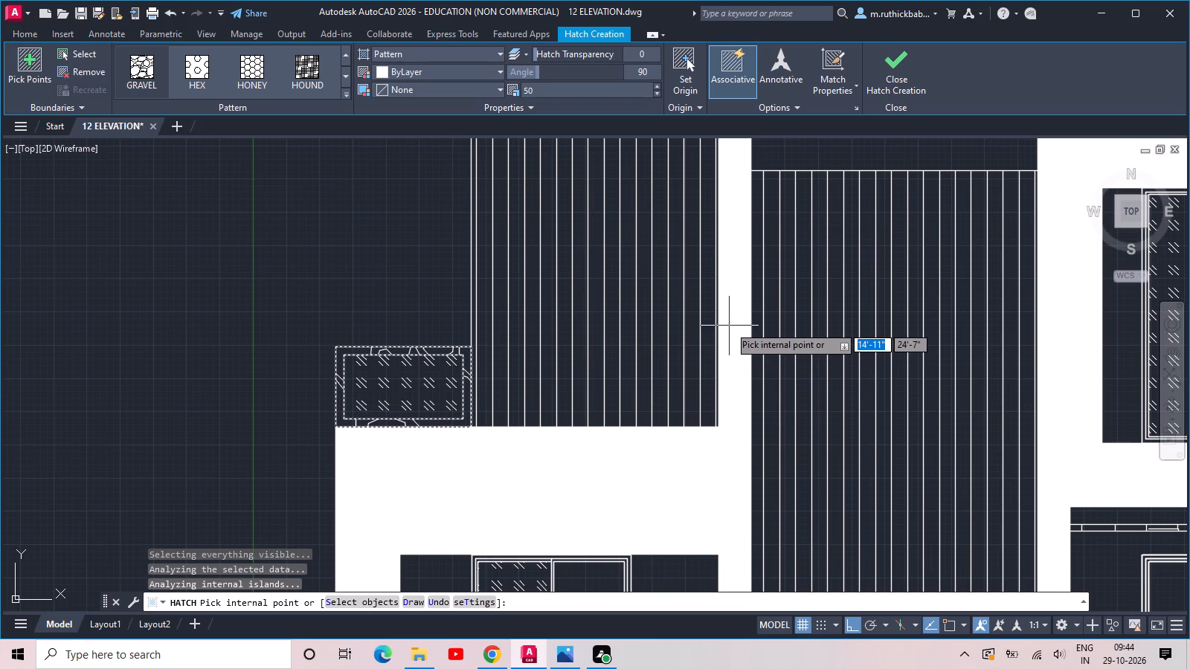
pyautogui.press('Return')
# Hatch the central ground-floor wall area around the entrance door with the GRAVEL pattern at scale 50.
pyautogui.press('Return')
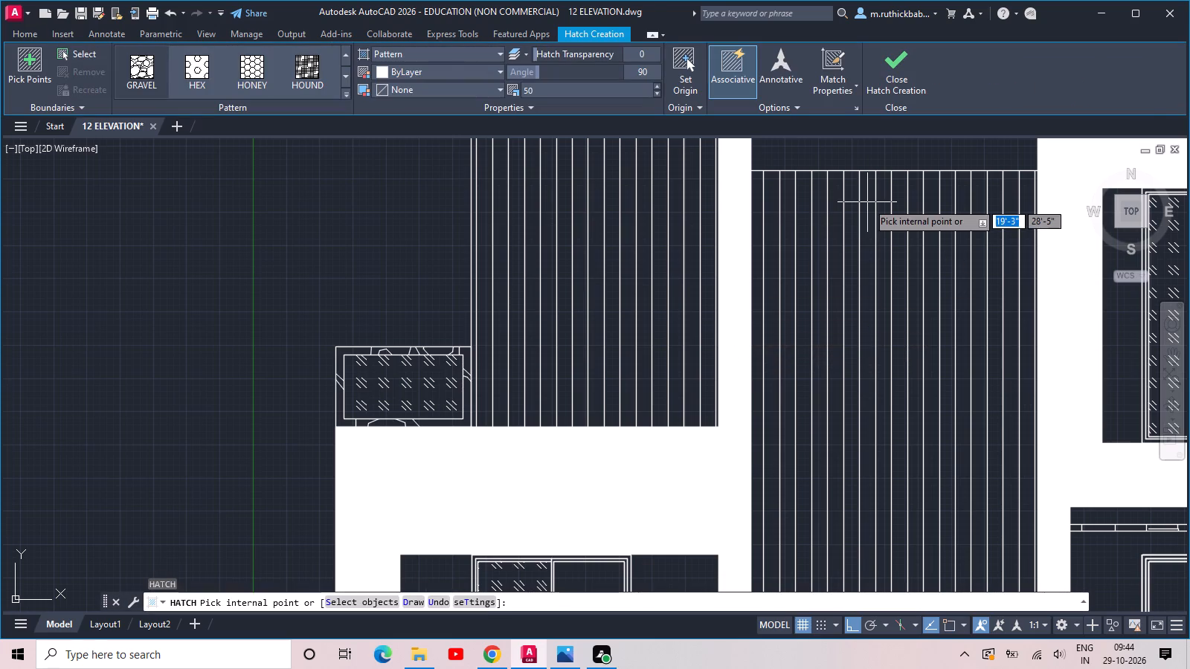
pyautogui.moveTo(863, 201); pyautogui.dragTo(695, 262, button='middle')
pyautogui.scroll(-1, 685, 213)
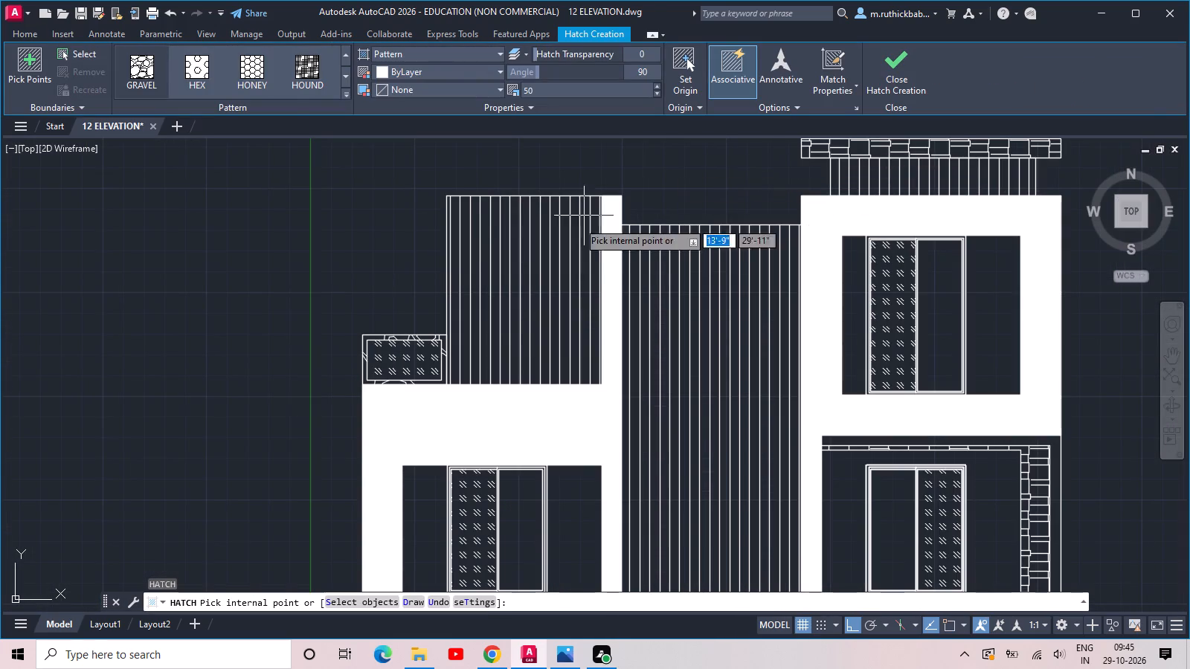
pyautogui.scroll(3, 447, 246)
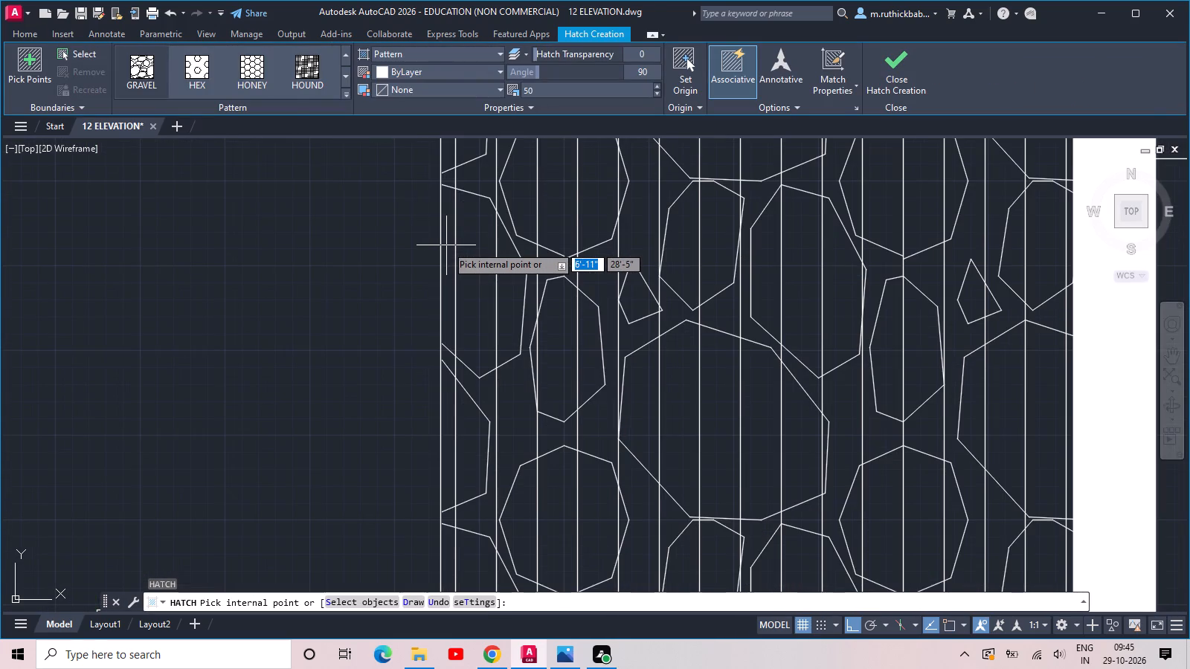
pyautogui.scroll(-5, 261, 290)
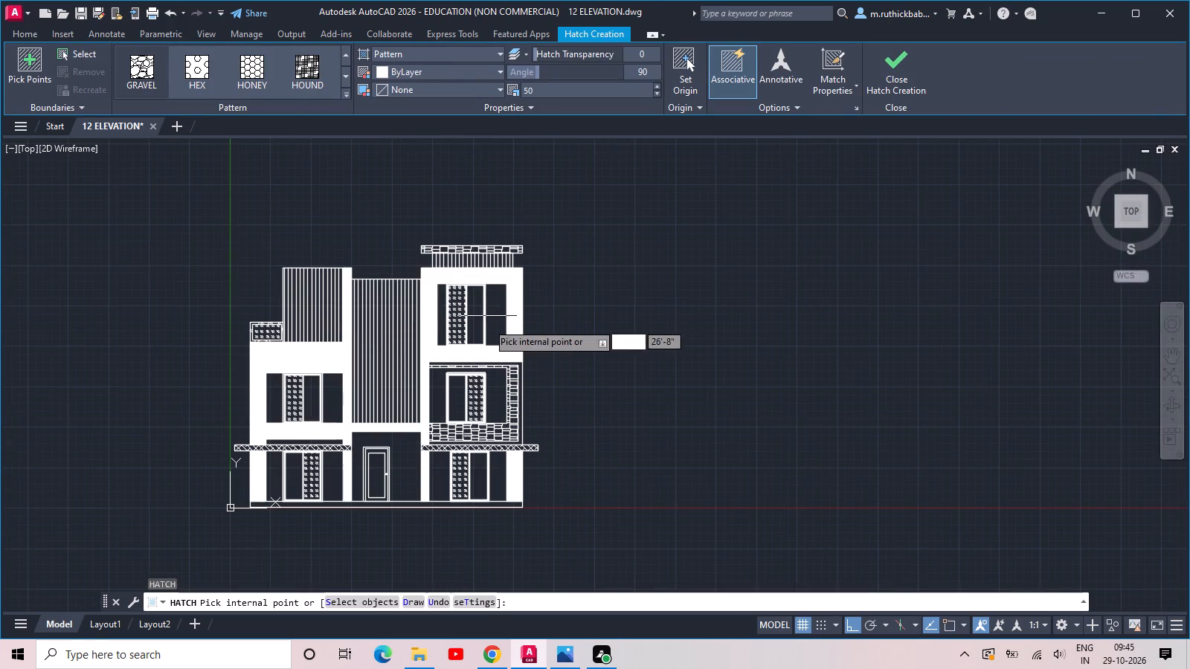
pyautogui.scroll(4, 486, 335)
pyautogui.scroll(-2, 489, 307)
pyautogui.moveTo(498, 447); pyautogui.dragTo(497, 444, button='middle')
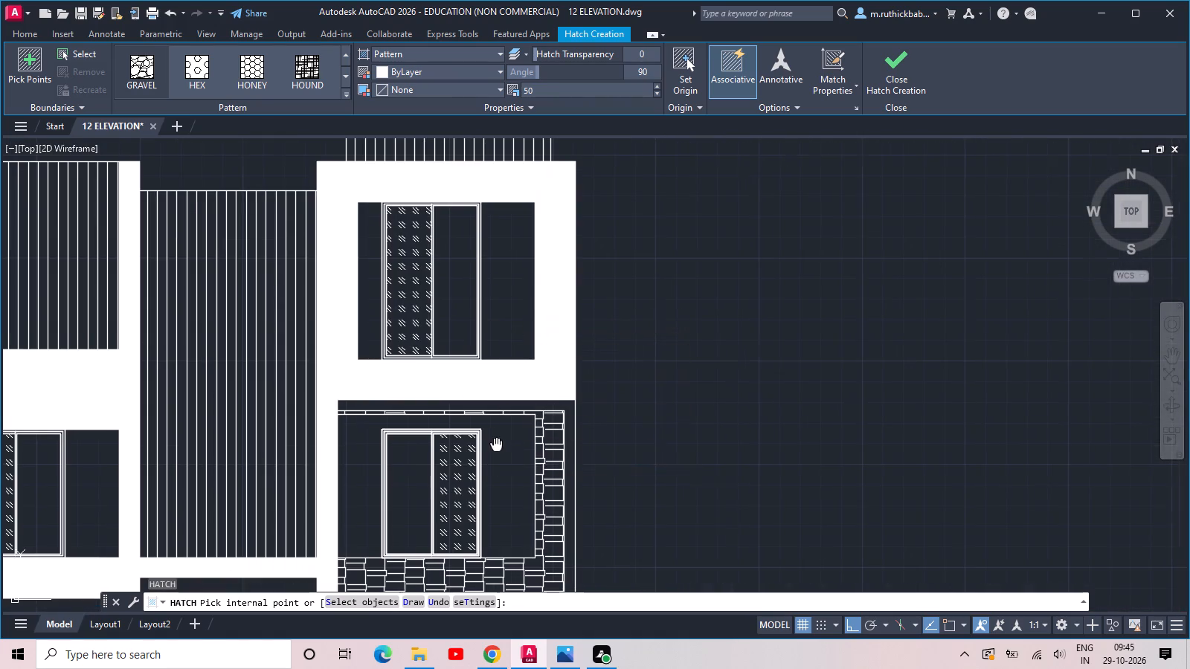
pyautogui.moveTo(497, 444); pyautogui.dragTo(647, 239, button='middle')
pyautogui.click(405, 427)
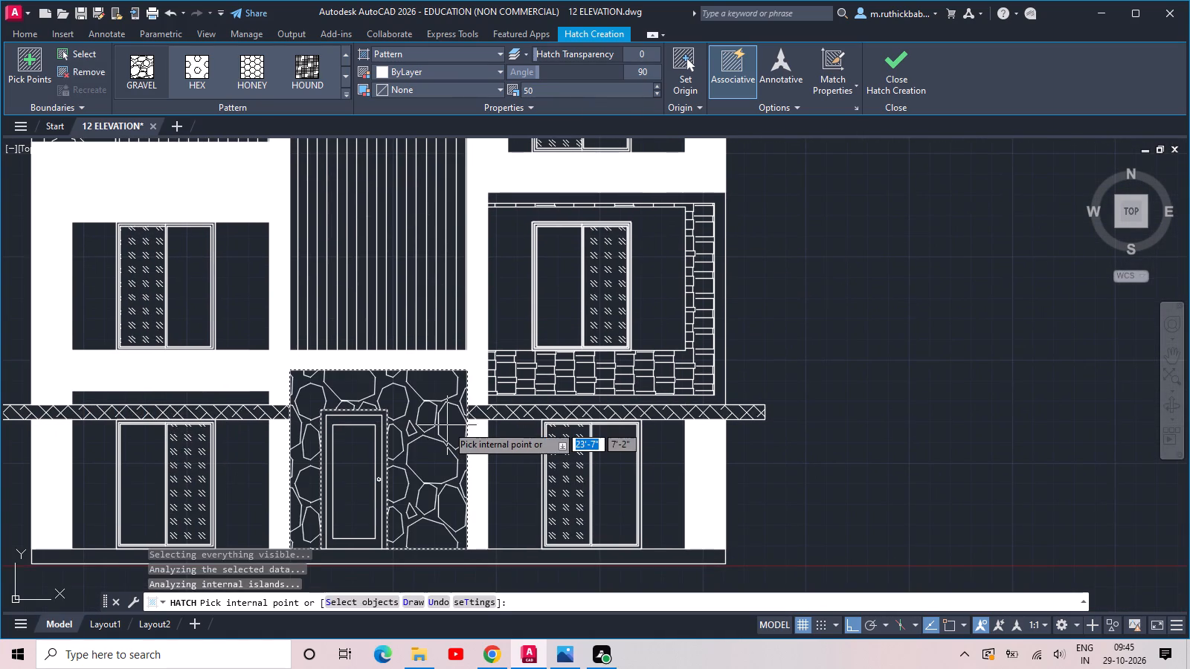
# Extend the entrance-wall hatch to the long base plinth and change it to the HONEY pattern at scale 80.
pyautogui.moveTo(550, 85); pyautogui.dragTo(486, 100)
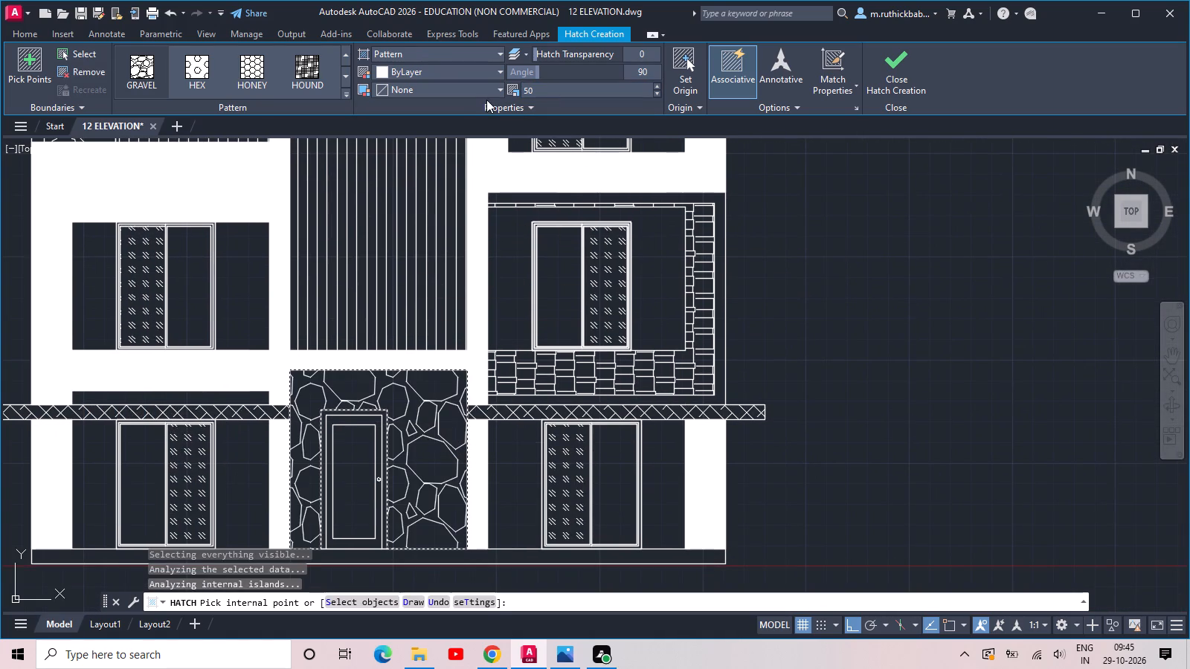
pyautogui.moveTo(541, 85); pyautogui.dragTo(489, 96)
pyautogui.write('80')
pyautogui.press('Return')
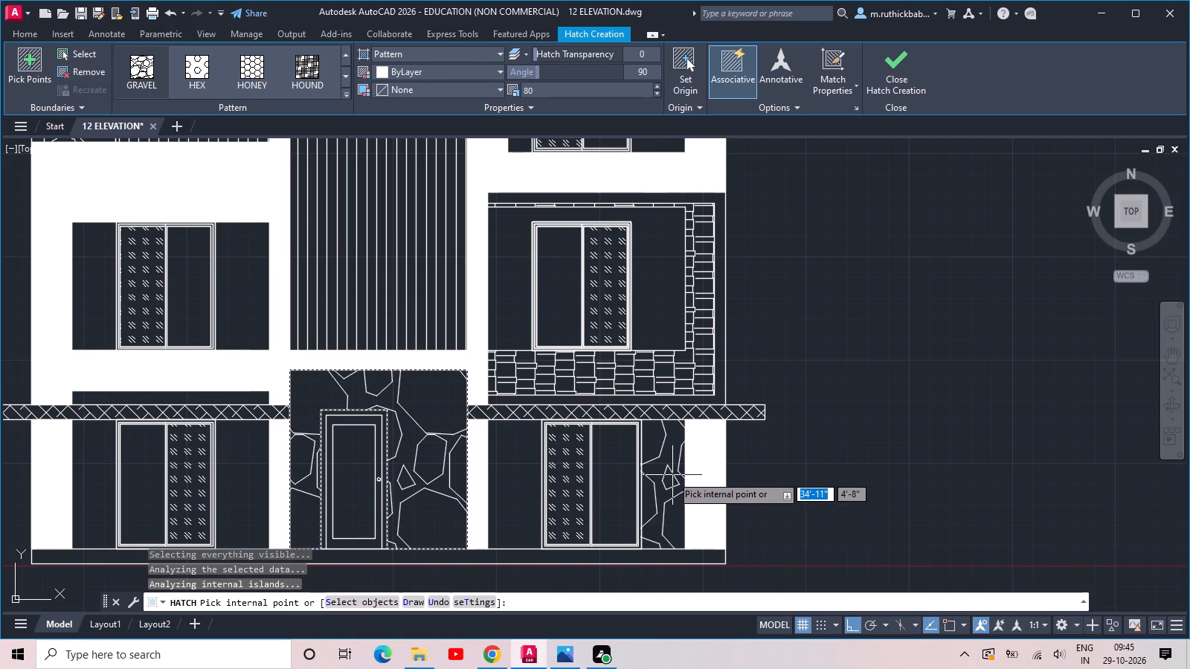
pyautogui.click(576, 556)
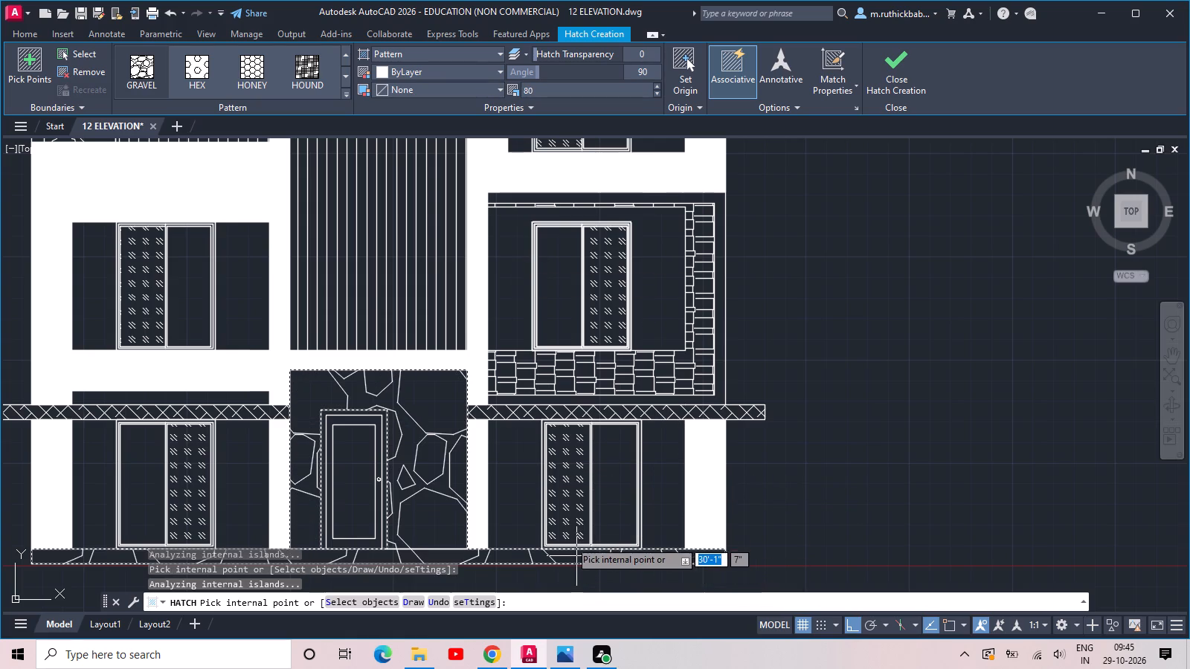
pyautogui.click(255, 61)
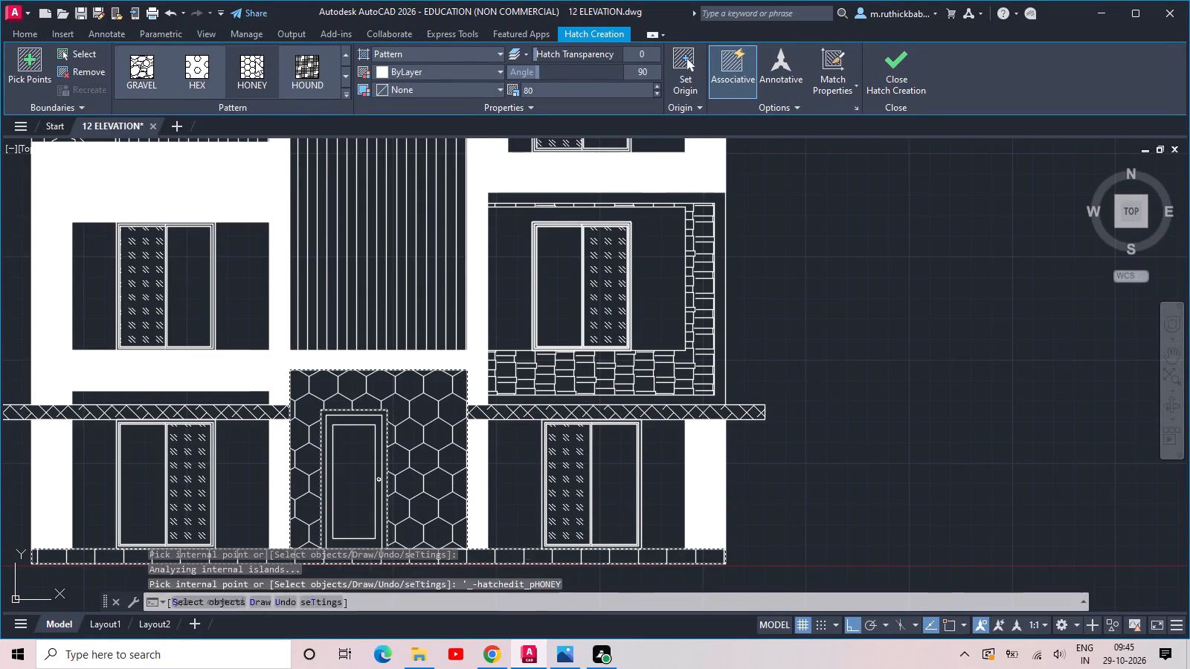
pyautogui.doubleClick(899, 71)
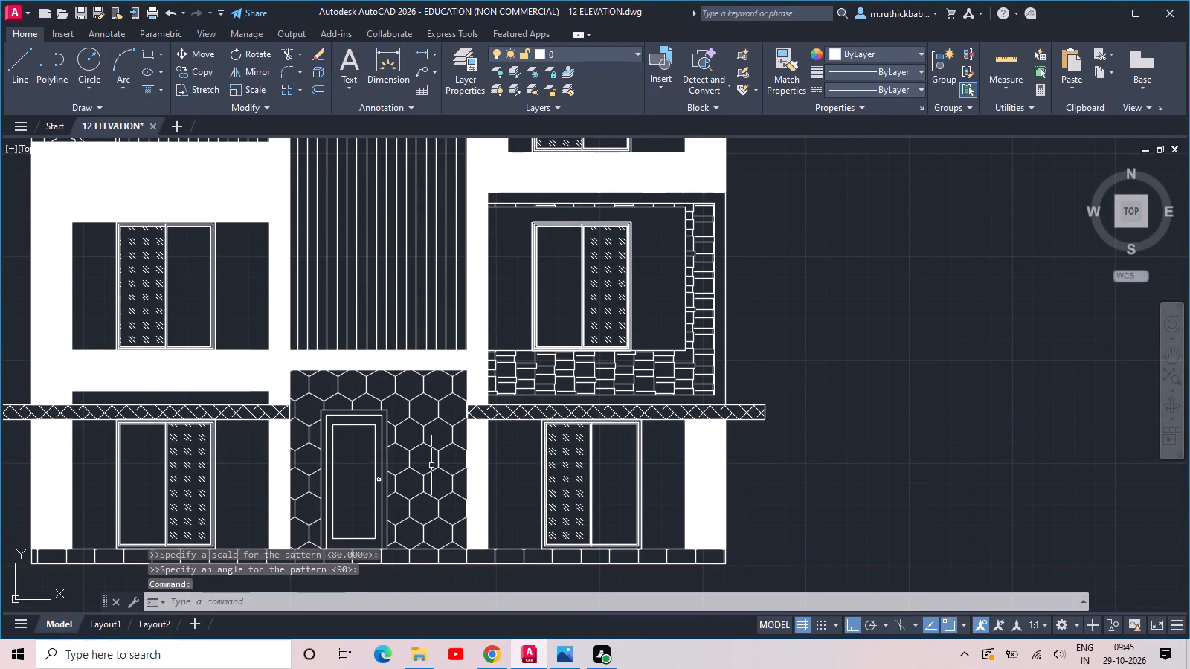
# Delete the hatch covering the wall around the entrance door and the base plinth.
pyautogui.click(431, 465)
pyautogui.click(411, 421)
pyautogui.press('Delete')
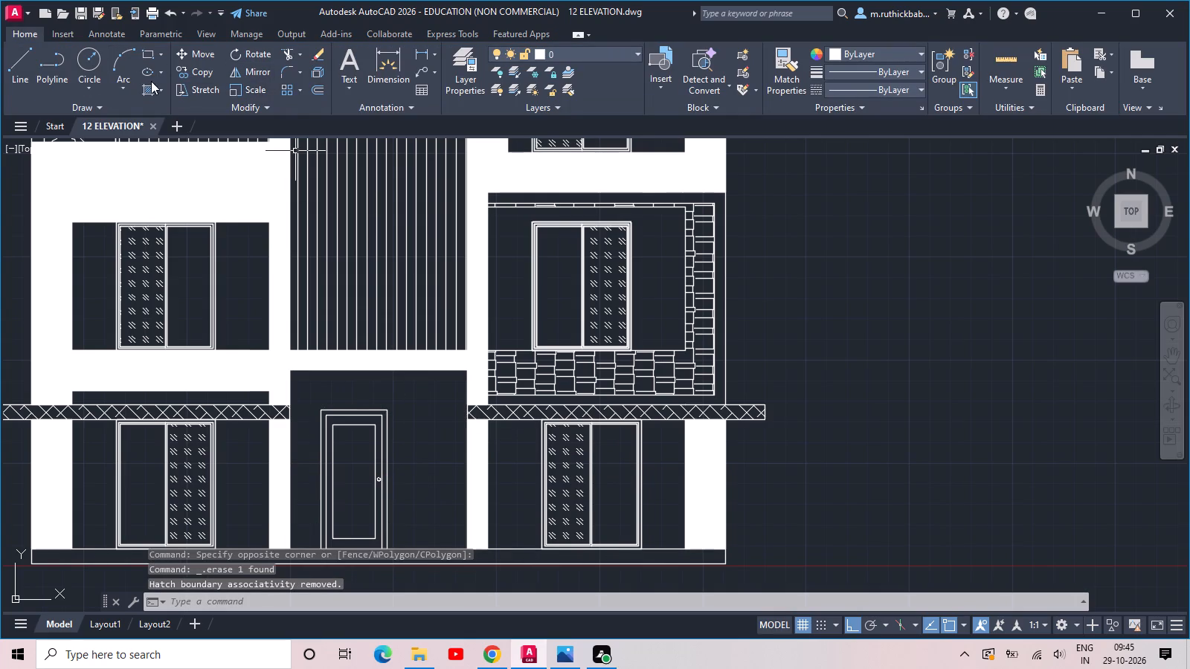
# Hatch the thin outer band around the stone-patterned frame of the right-hand block's middle floor with HOUND at scale 80.
pyautogui.click(146, 85)
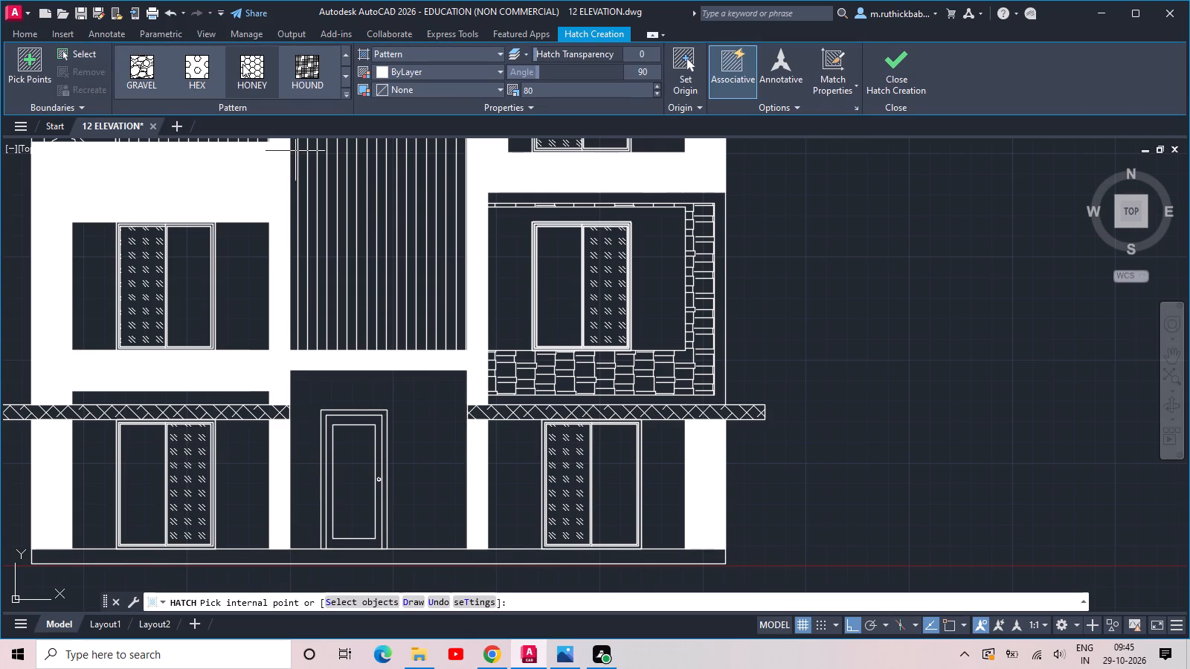
pyautogui.scroll(-2, 158, 67)
pyautogui.scroll(2, 169, 63)
pyautogui.click(297, 63)
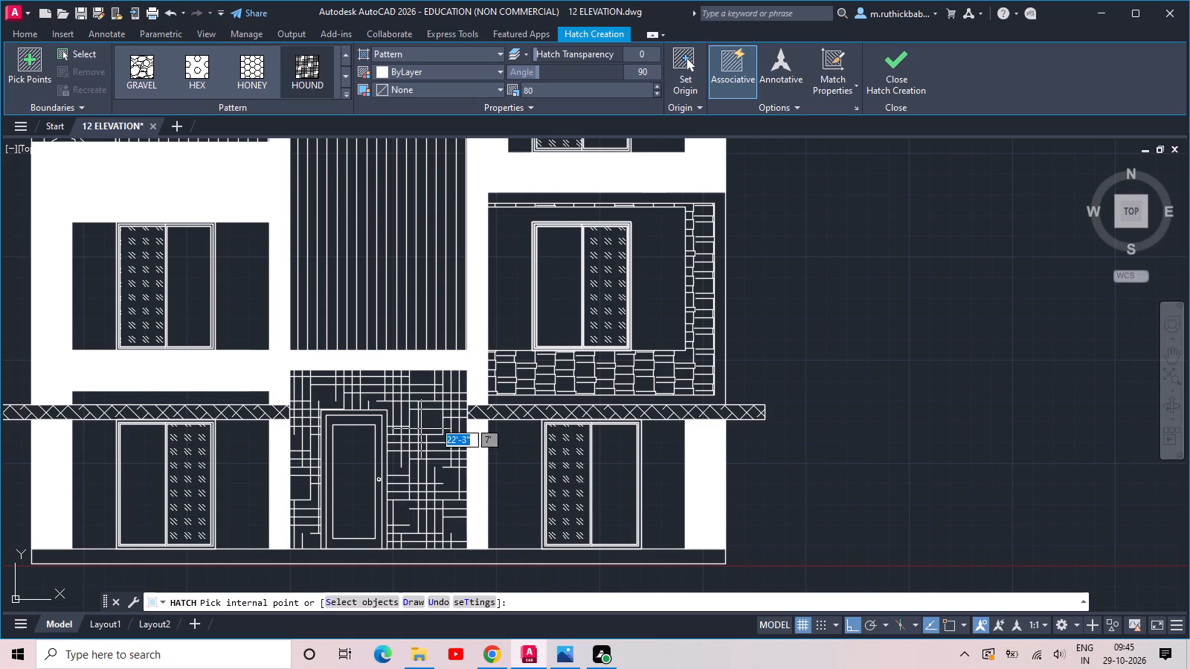
pyautogui.scroll(3, 546, 190)
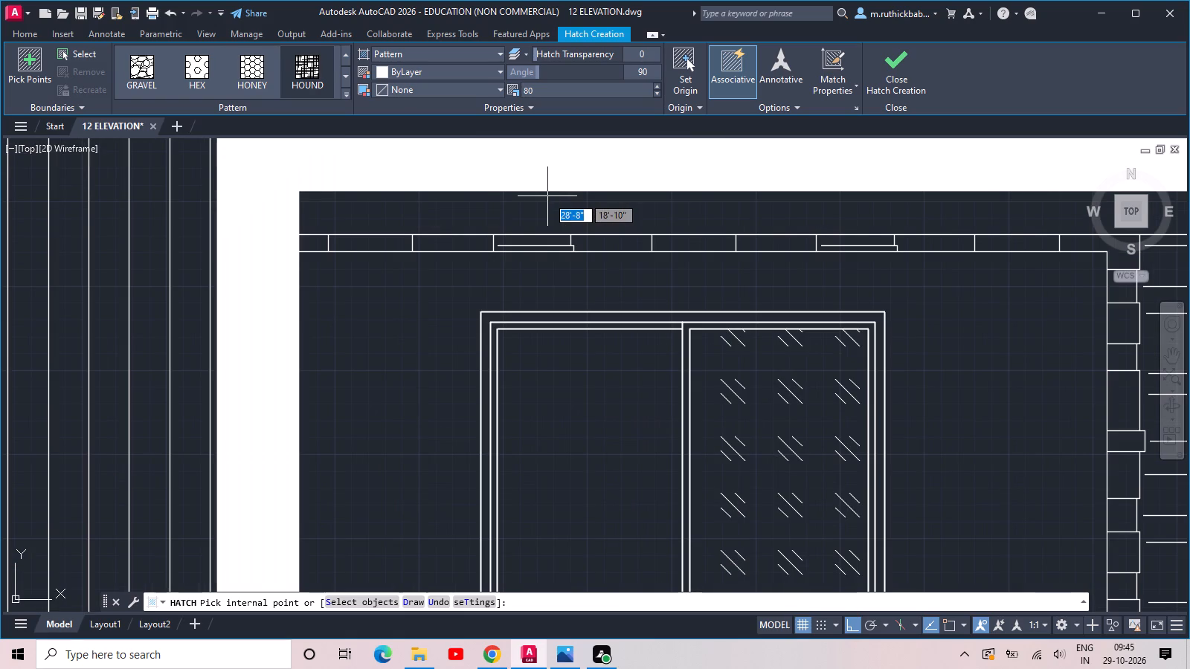
pyautogui.click(548, 198)
pyautogui.scroll(-5, 576, 203)
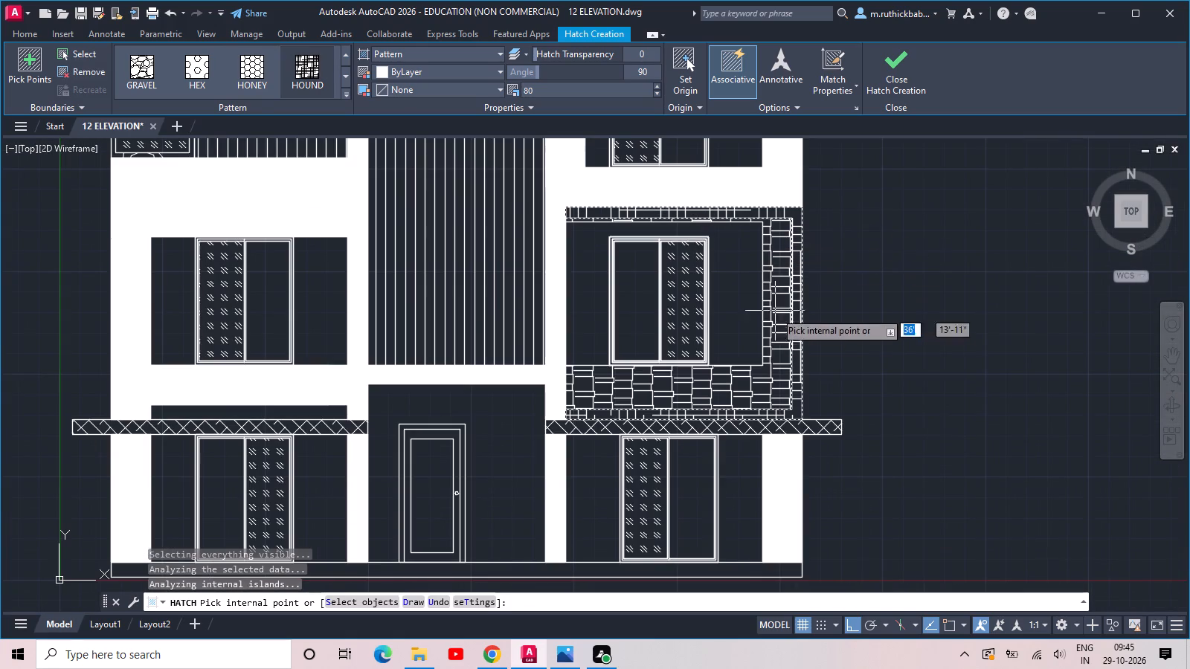
pyautogui.scroll(2, 747, 448)
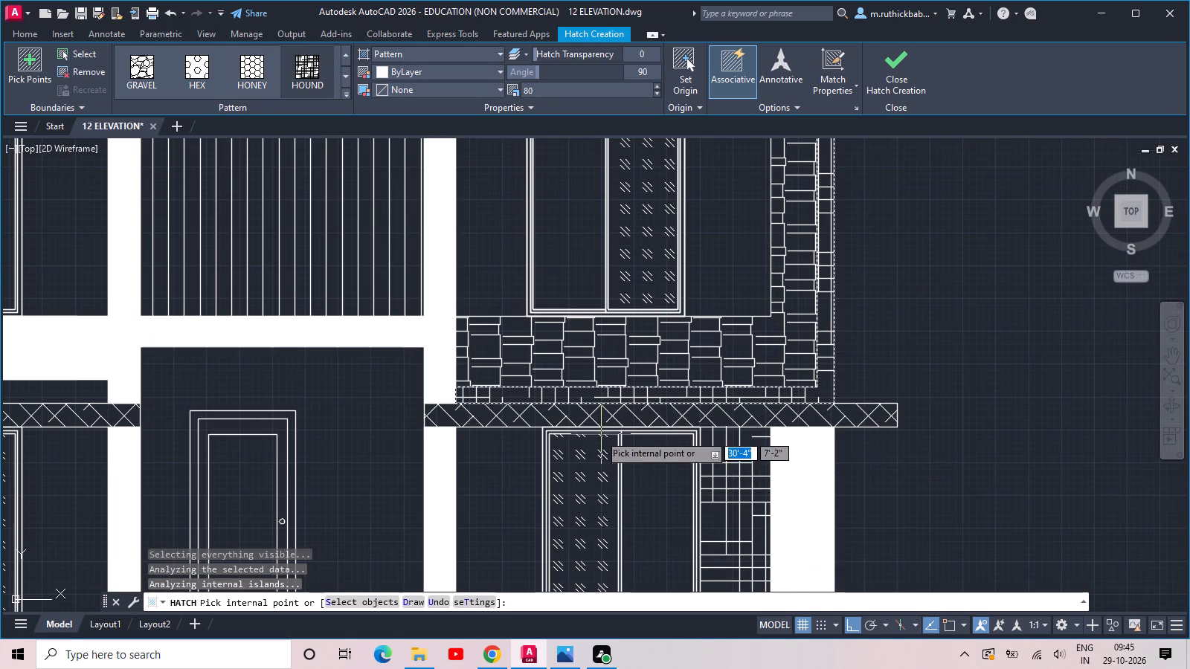
# Hatch the long base plinth under the ground floor with the HOUND pattern at scale 80 and finish hatching.
pyautogui.moveTo(577, 440); pyautogui.dragTo(797, 283, button='middle')
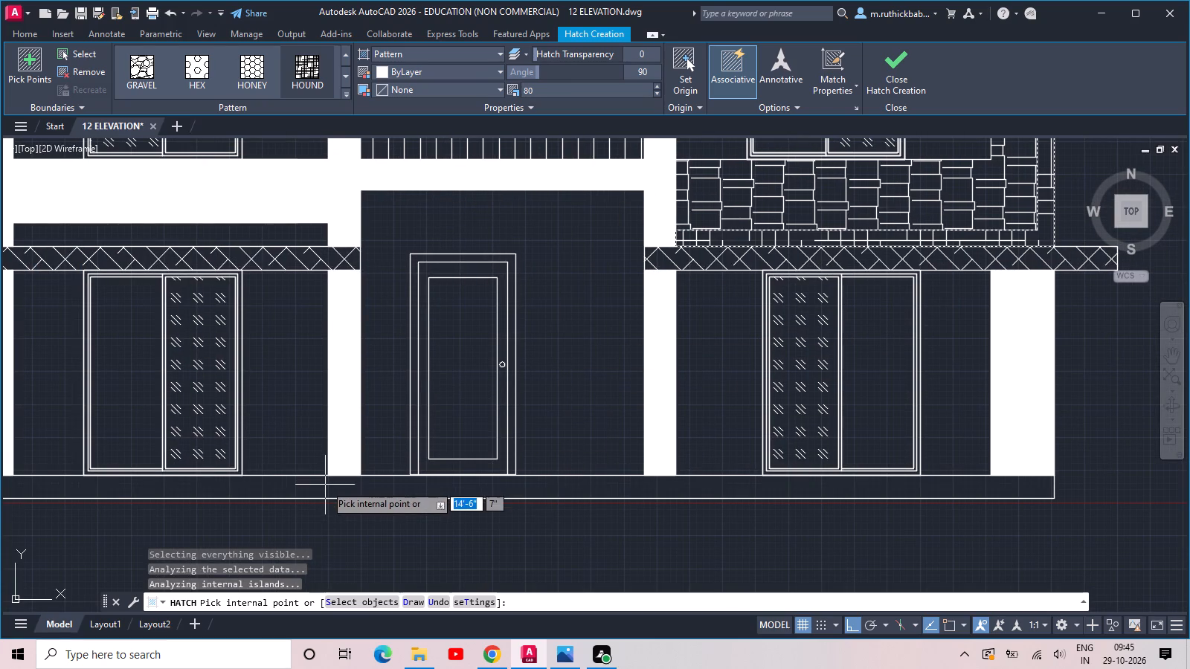
pyautogui.click(325, 485)
pyautogui.scroll(-2, 391, 384)
pyautogui.moveTo(454, 279); pyautogui.dragTo(456, 405, button='middle')
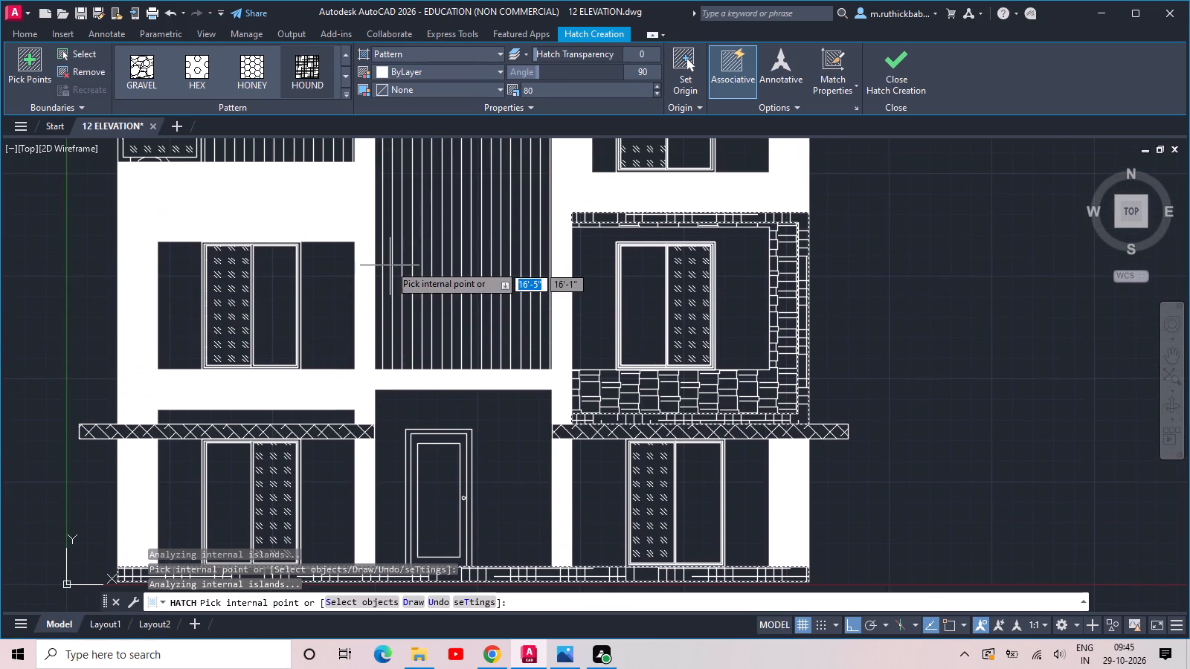
pyautogui.scroll(-1, 287, 281)
pyautogui.scroll(1, 288, 207)
pyautogui.moveTo(288, 207); pyautogui.dragTo(321, 424, button='middle')
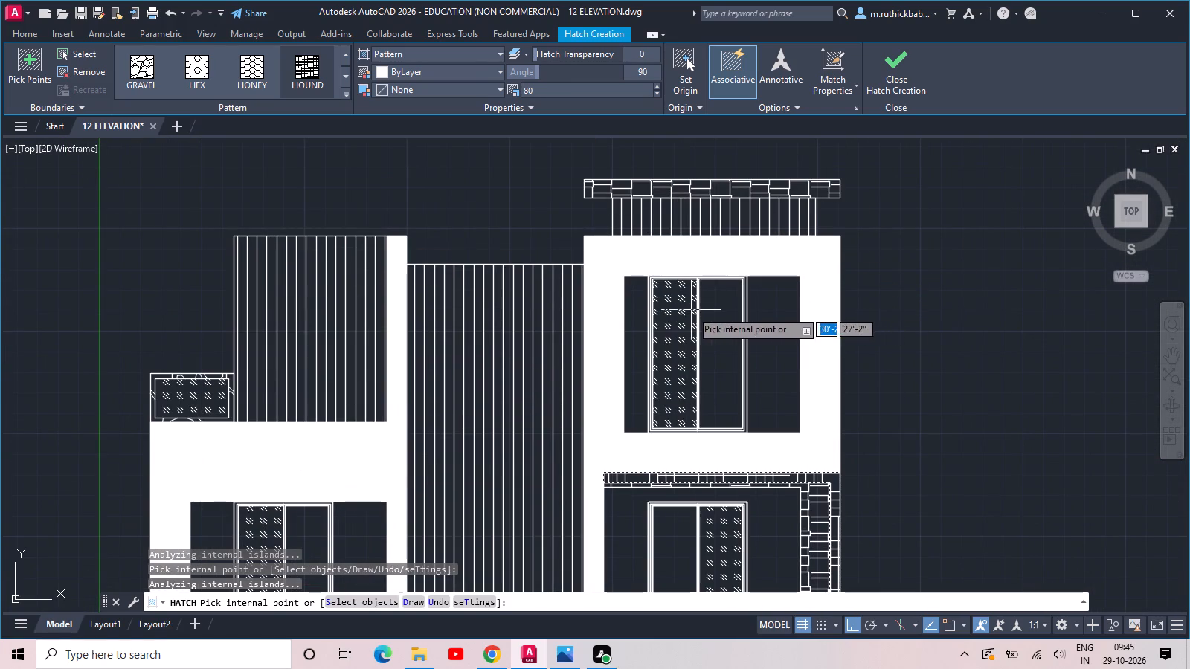
pyautogui.scroll(-2, 639, 285)
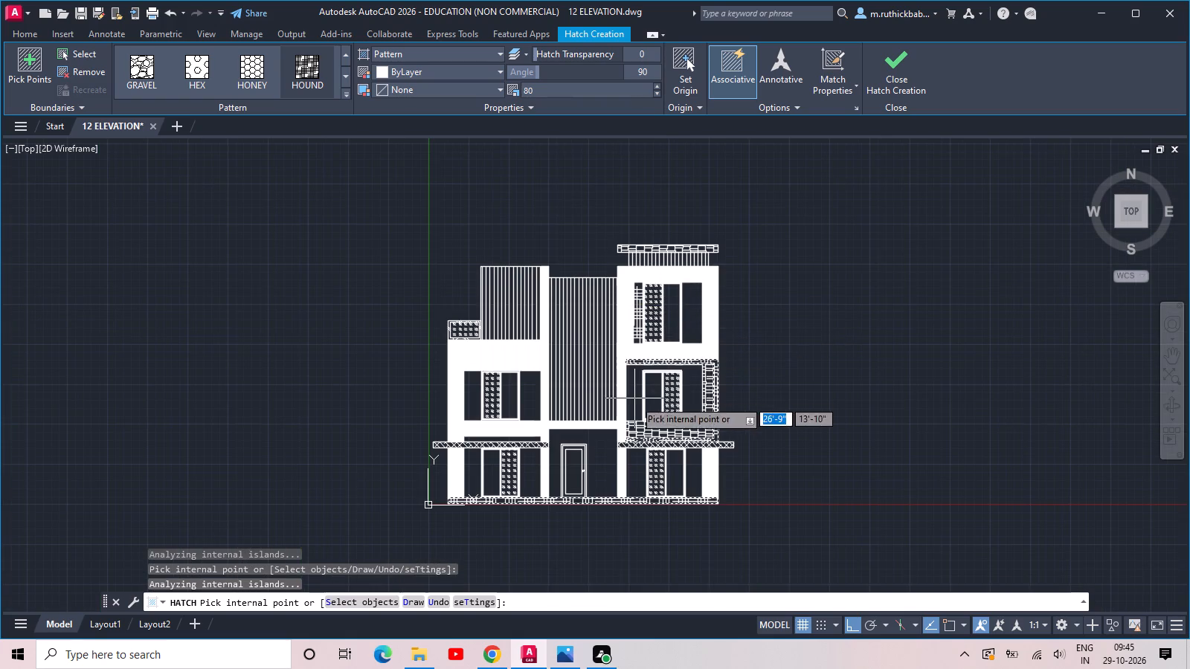
pyautogui.press('Escape')
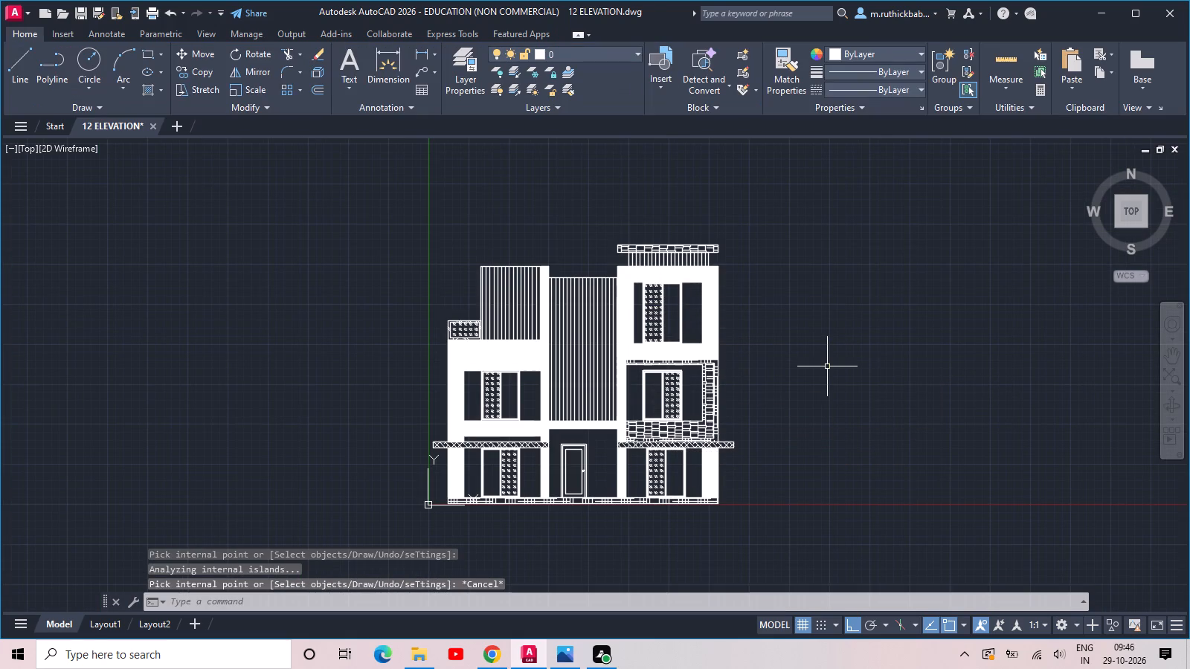
# Save the drawing.
pyautogui.hotkey('ctrl', 's')
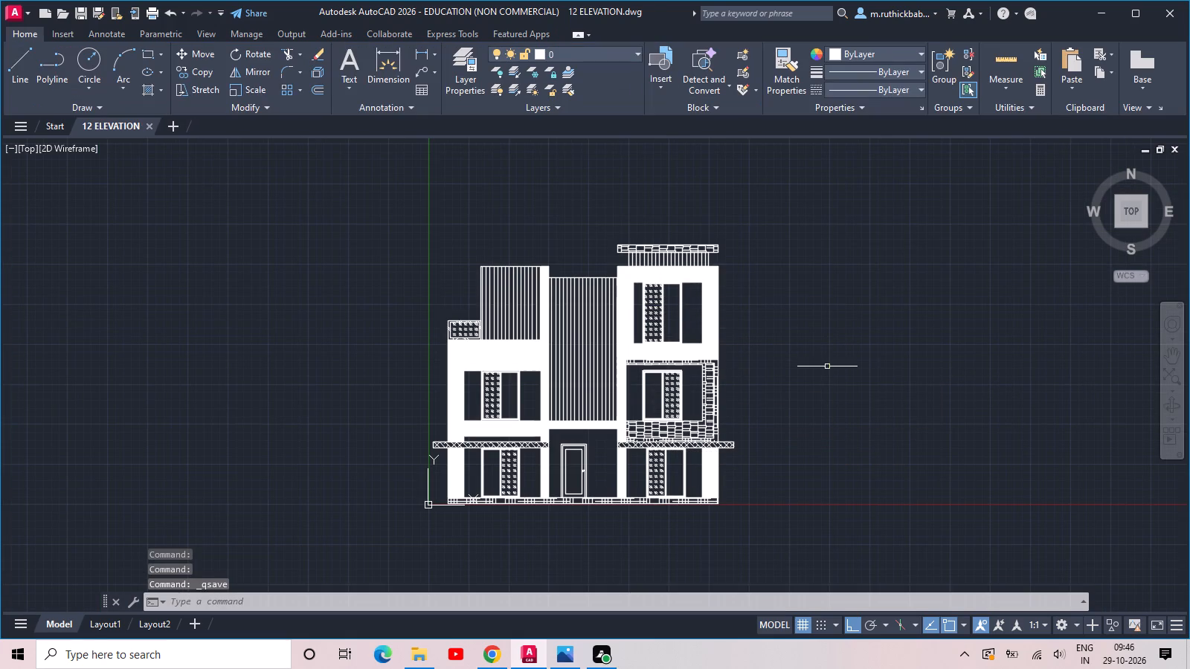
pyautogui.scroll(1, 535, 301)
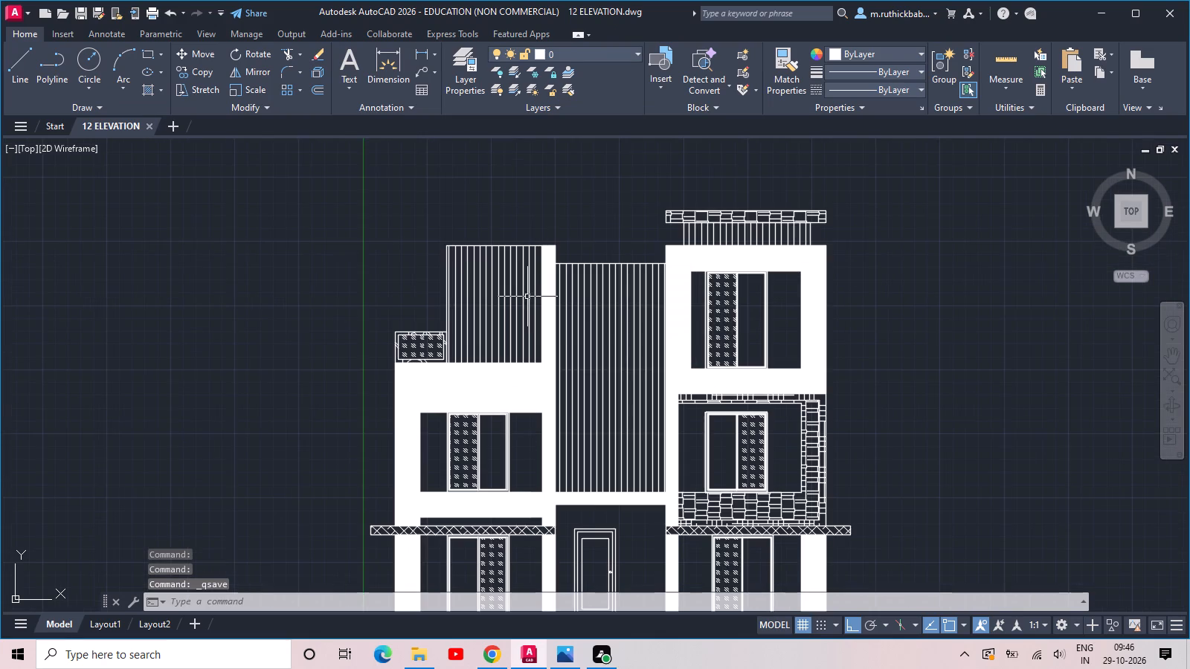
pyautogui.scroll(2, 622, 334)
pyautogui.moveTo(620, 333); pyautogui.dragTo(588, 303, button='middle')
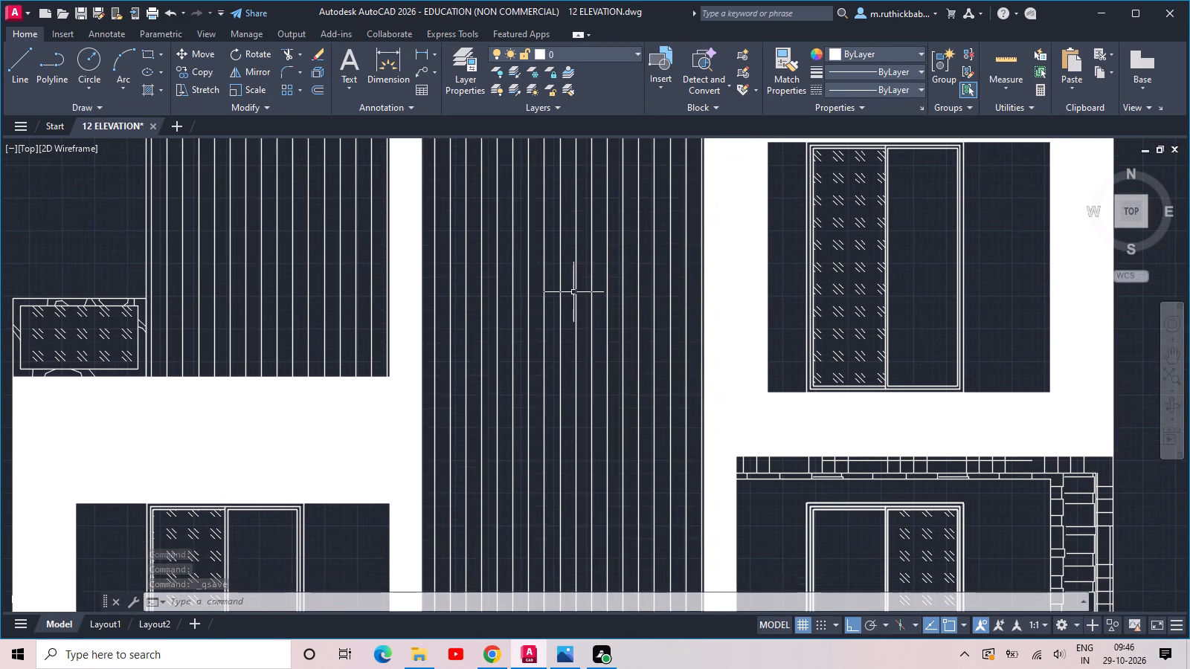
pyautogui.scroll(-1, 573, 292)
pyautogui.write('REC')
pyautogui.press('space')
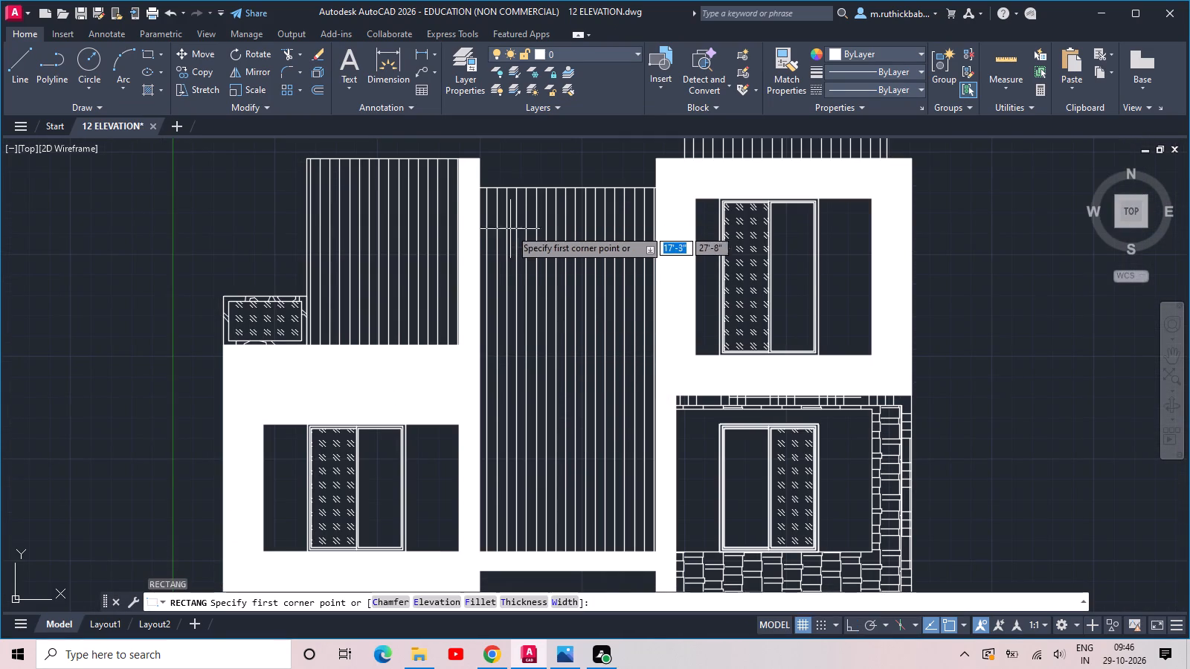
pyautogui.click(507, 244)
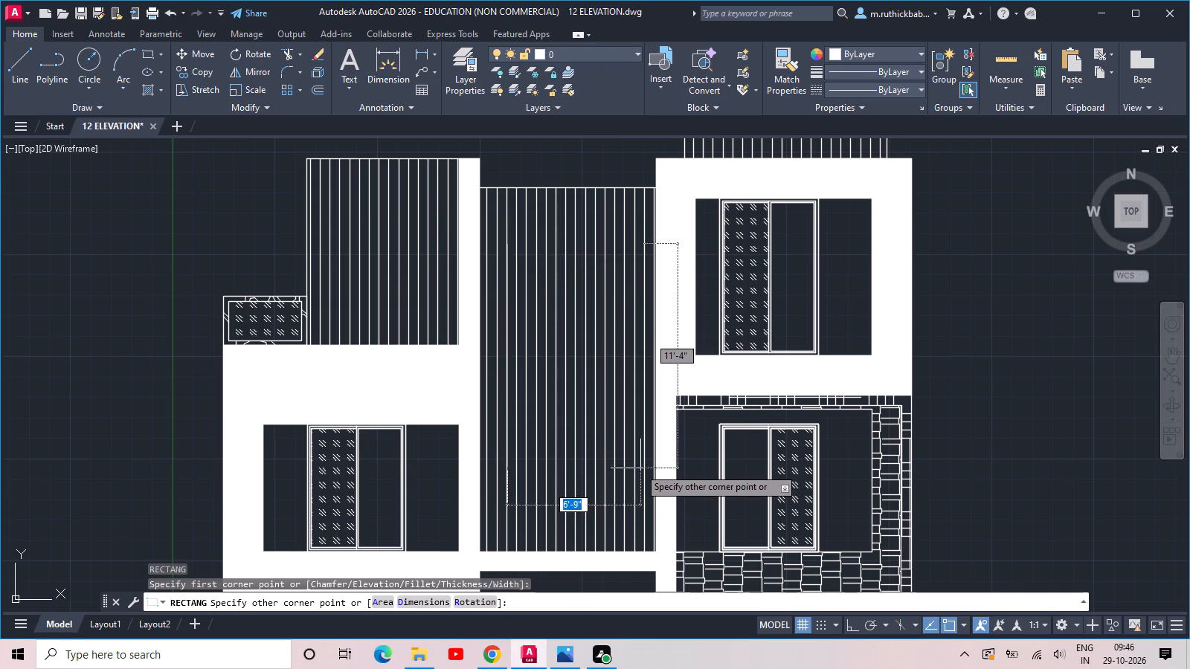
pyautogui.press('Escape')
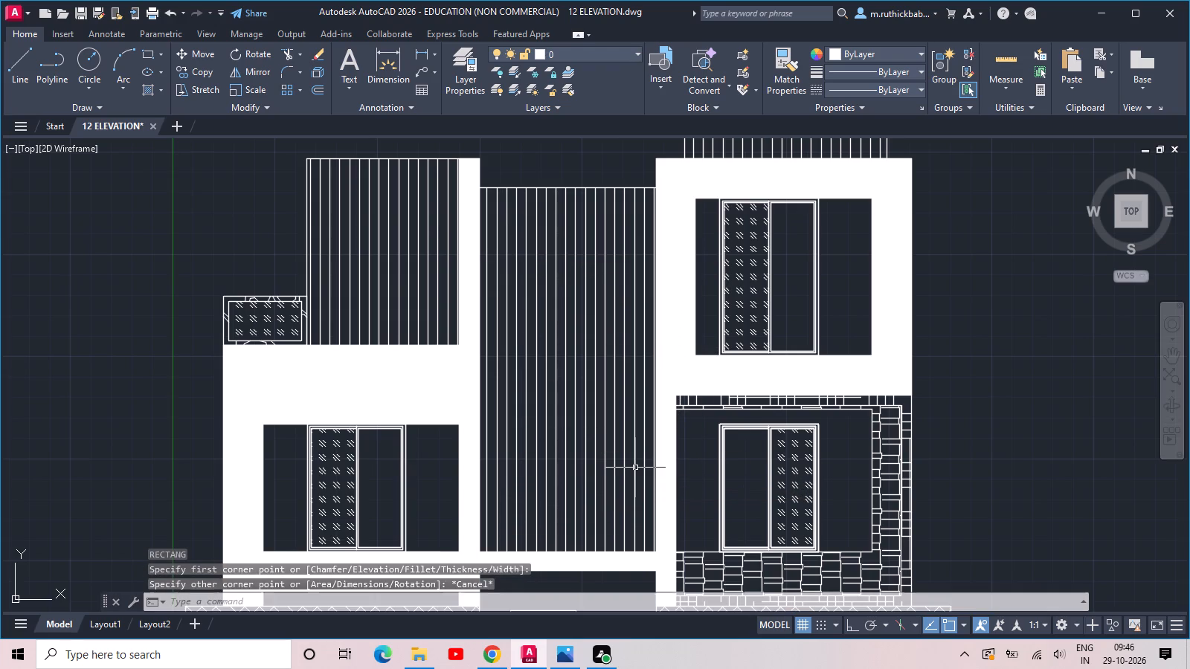
# Examine the hatching on the base plinth, the stone-patterned frame and the roof slab of the right-hand block.
pyautogui.scroll(-3, 631, 398)
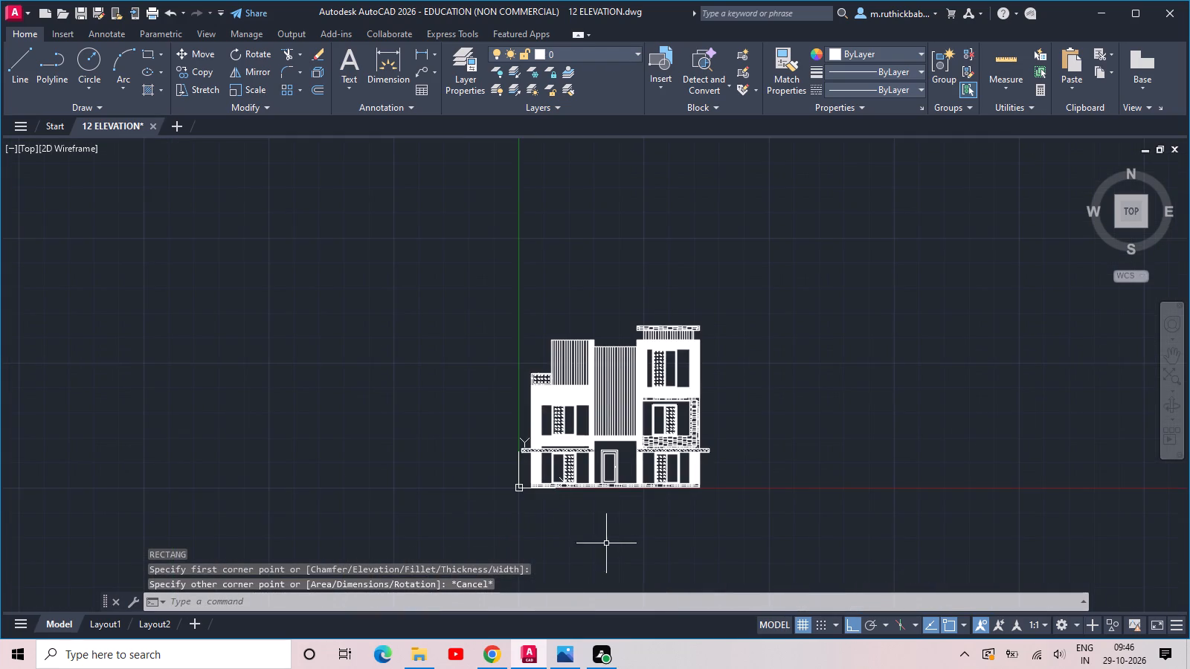
pyautogui.scroll(3, 625, 476)
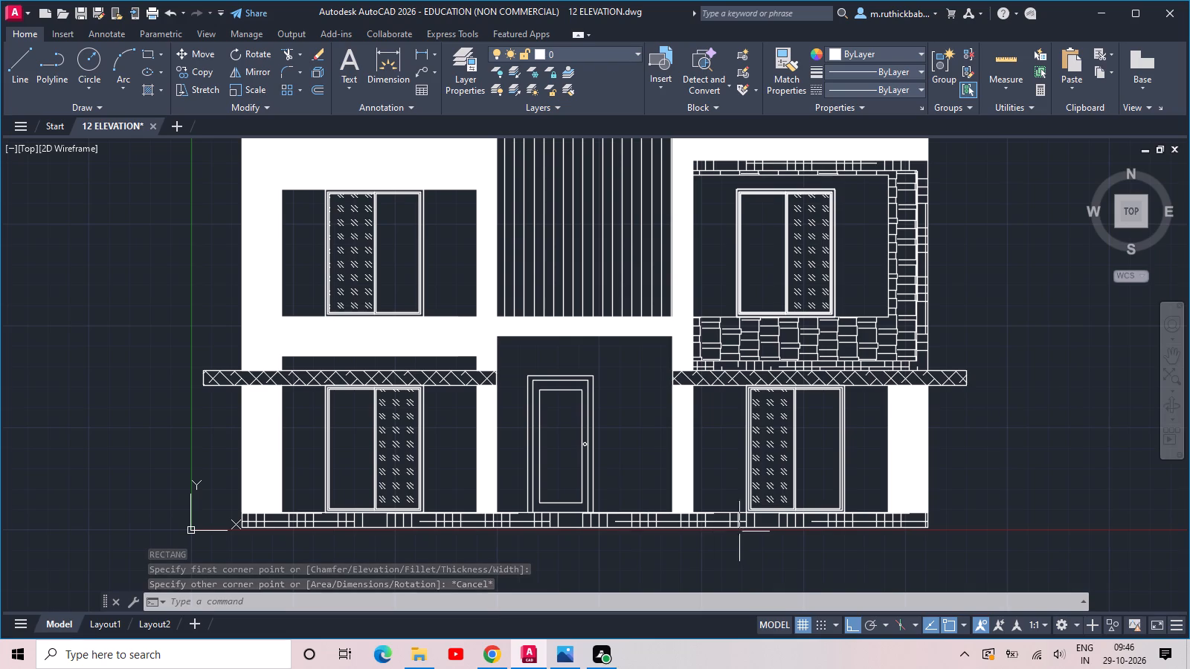
pyautogui.scroll(2, 721, 514)
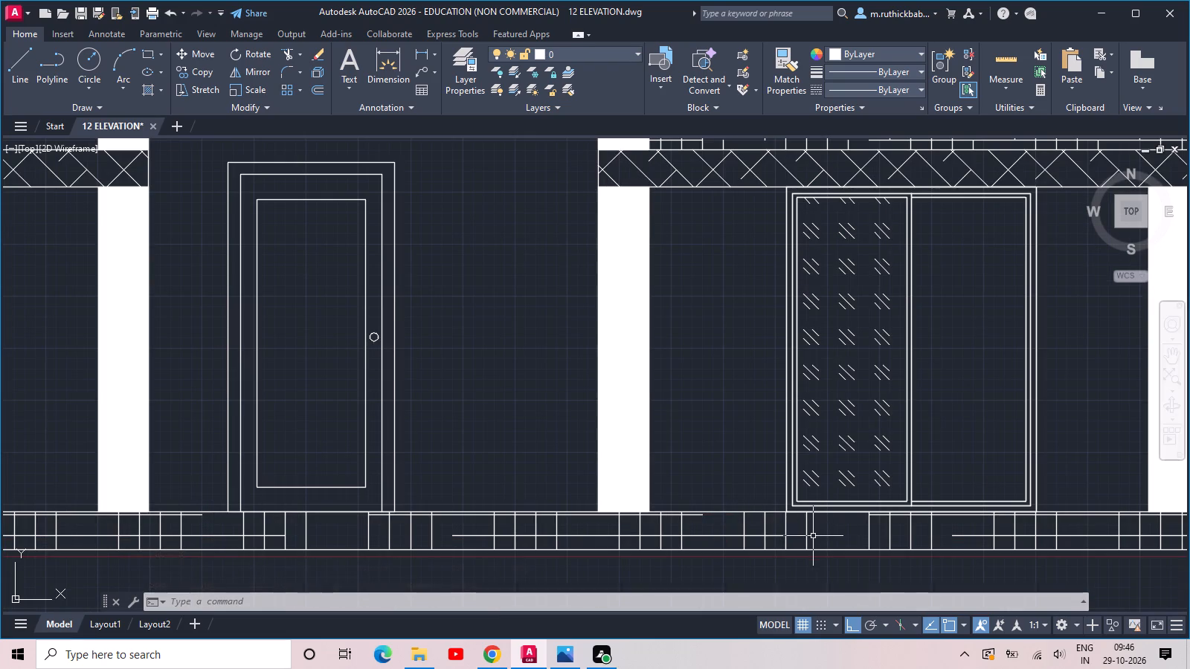
pyautogui.click(813, 536)
pyautogui.click(739, 519)
pyautogui.press('Escape')
pyautogui.press('Escape')
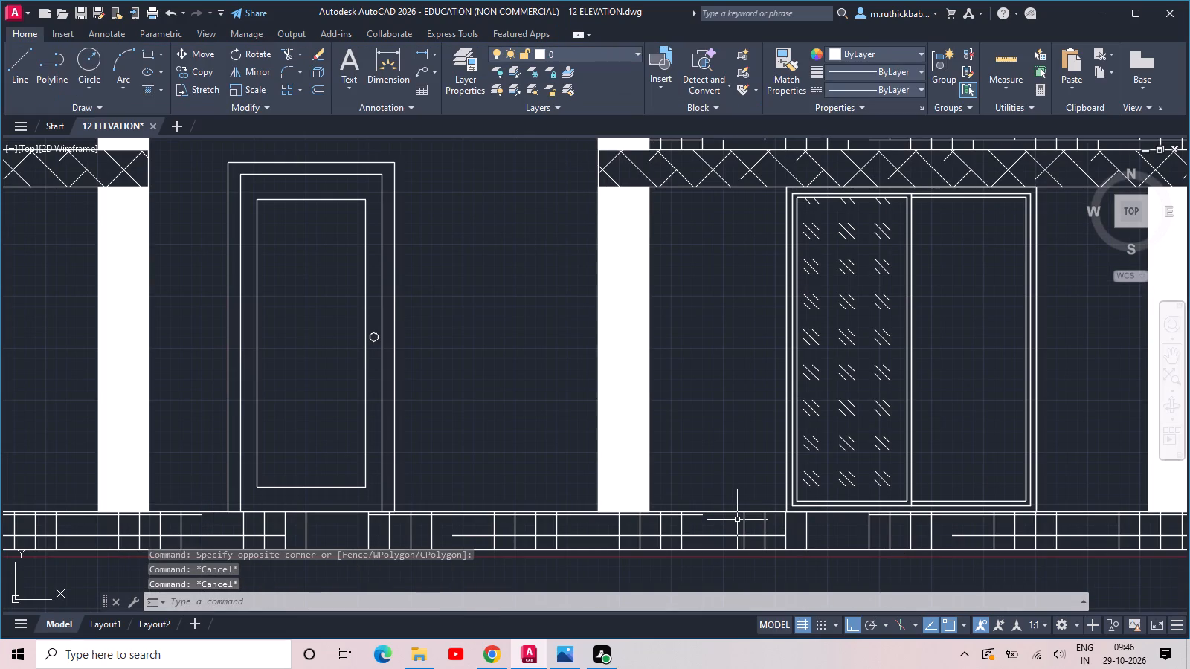
pyautogui.scroll(-2, 530, 57)
pyautogui.moveTo(648, 195); pyautogui.dragTo(638, 217, button='middle')
pyautogui.moveTo(638, 217); pyautogui.dragTo(625, 271, button='middle')
pyautogui.scroll(-1, 622, 278)
pyautogui.scroll(-3, 655, 218)
pyautogui.scroll(3, 676, 191)
pyautogui.scroll(1, 863, 217)
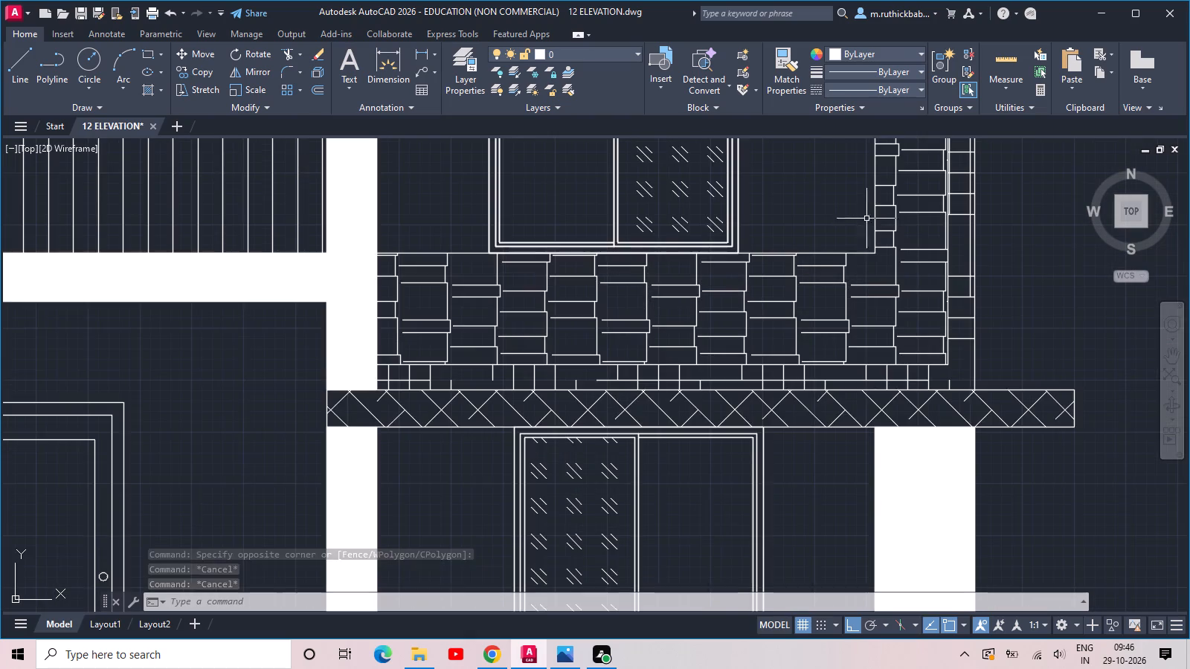
pyautogui.scroll(-2, 934, 233)
pyautogui.moveTo(909, 201); pyautogui.dragTo(898, 448, button='middle')
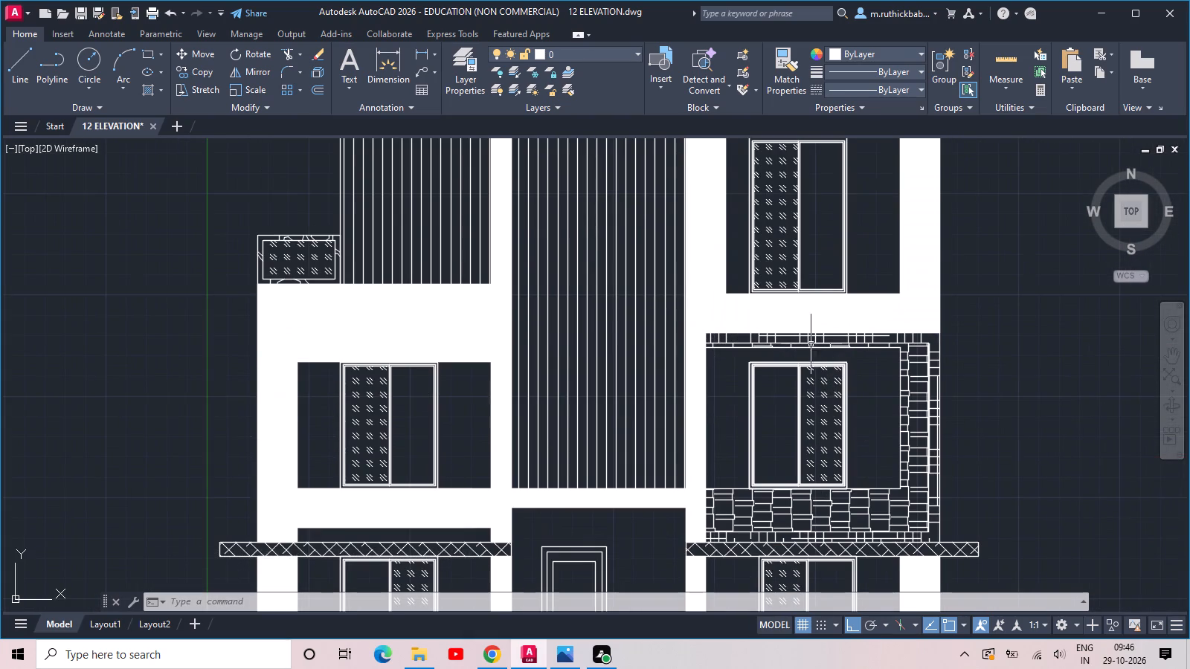
pyautogui.scroll(-1, 780, 220)
pyautogui.moveTo(692, 197); pyautogui.dragTo(748, 337, button='middle')
pyautogui.scroll(2, 856, 291)
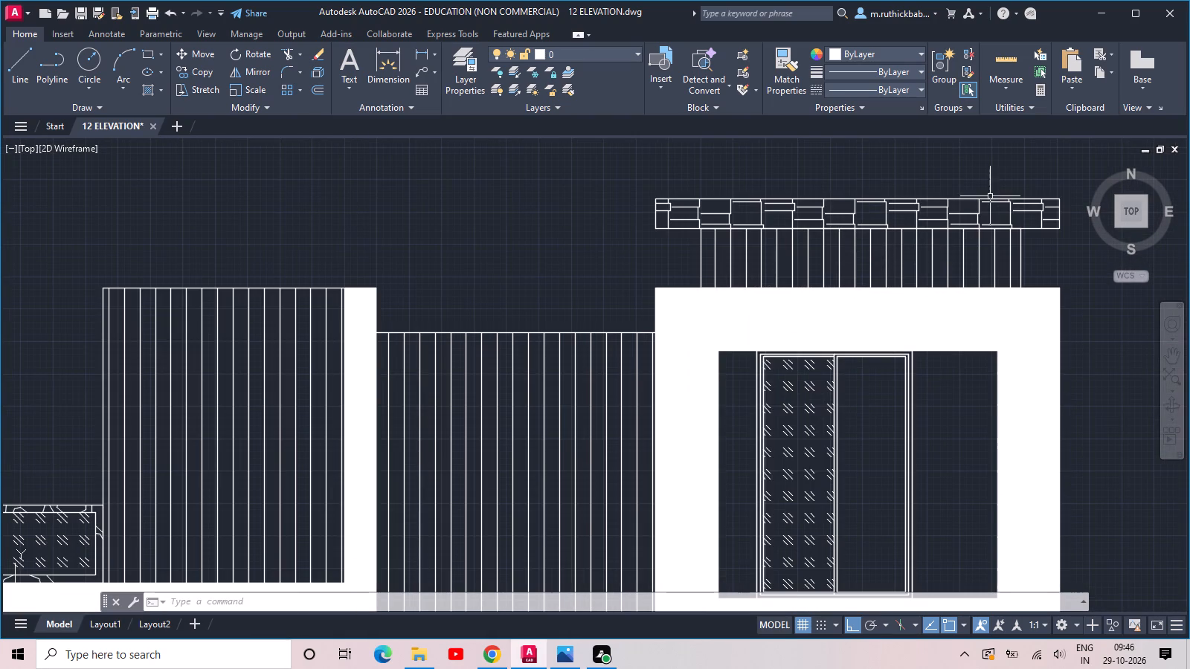
pyautogui.scroll(1, 853, 207)
pyautogui.scroll(2, 702, 213)
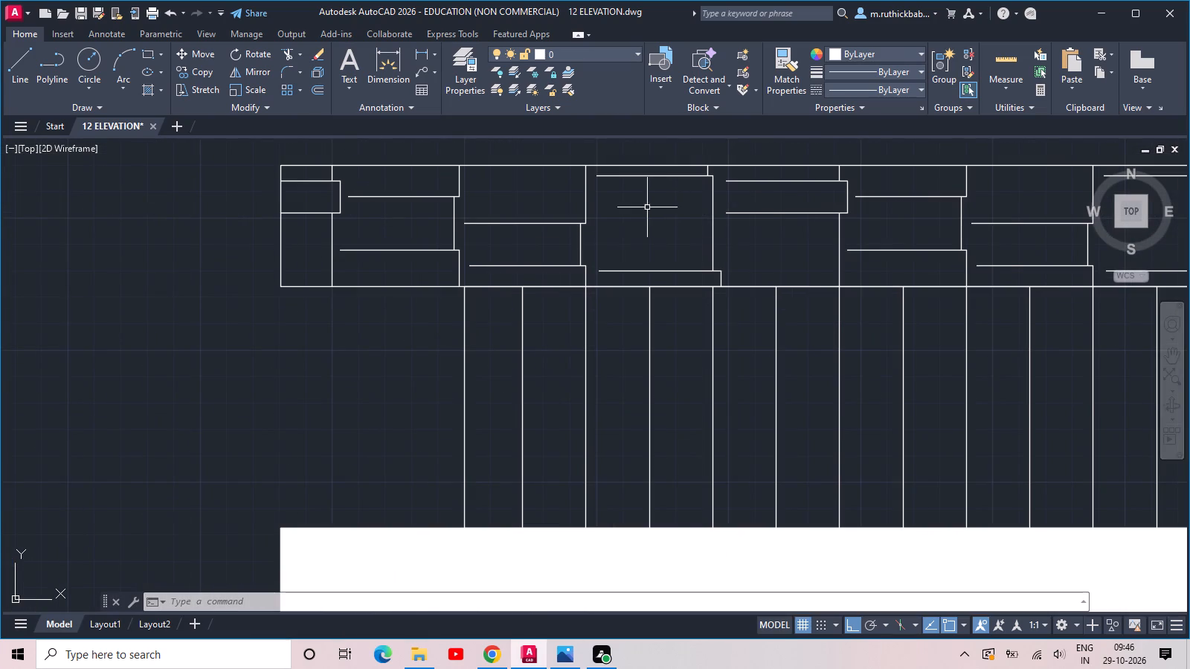
pyautogui.scroll(-2, 647, 207)
pyautogui.scroll(2, 560, 210)
pyautogui.scroll(-3, 560, 210)
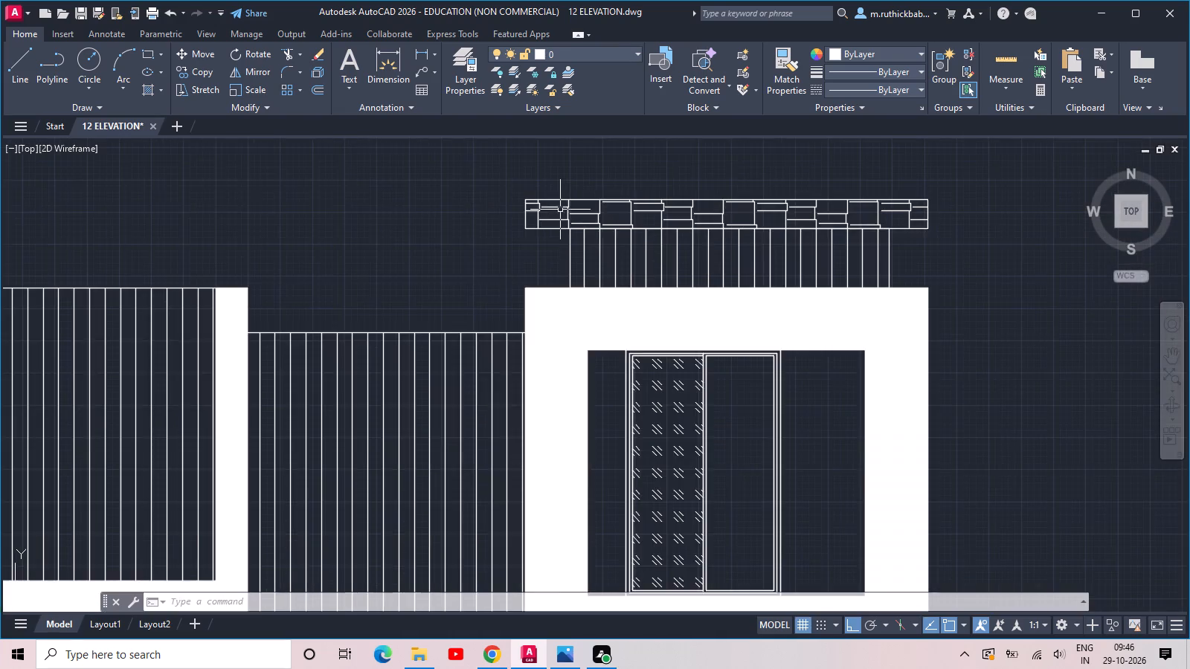
# Erase the gravel-like hatch from the frame band around the small upper window at the left block's terrace.
pyautogui.scroll(-2, 560, 210)
pyautogui.moveTo(422, 311); pyautogui.dragTo(501, 219, button='middle')
pyautogui.scroll(1, 422, 236)
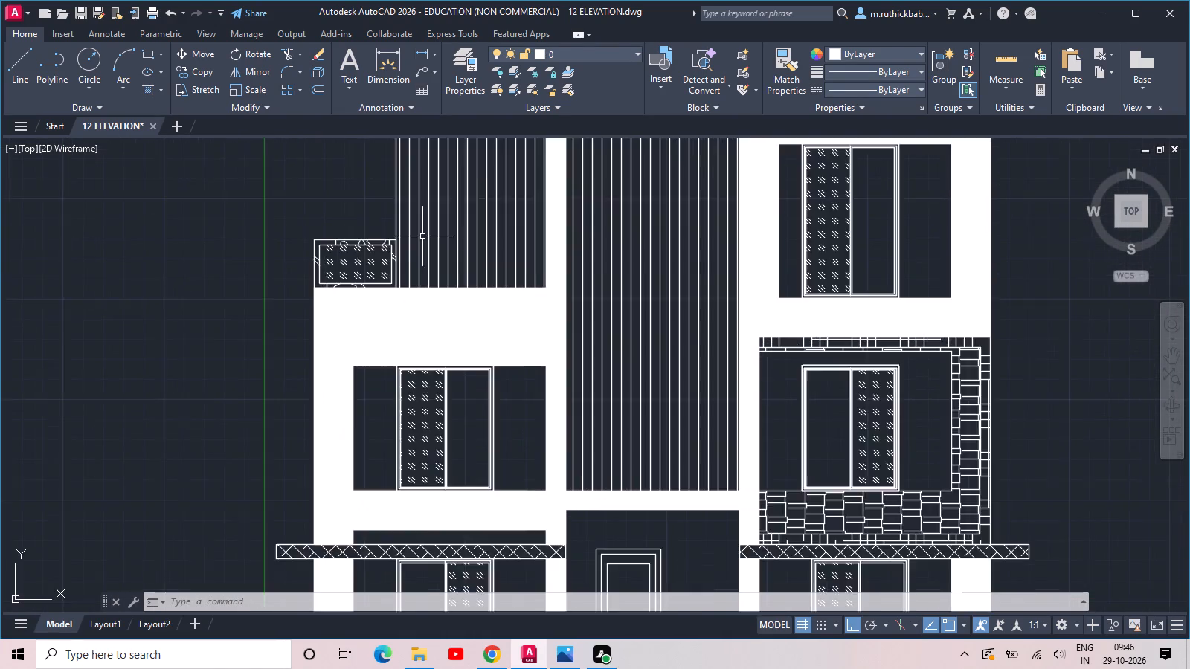
pyautogui.scroll(2, 422, 236)
pyautogui.scroll(2, 300, 257)
pyautogui.click(364, 217)
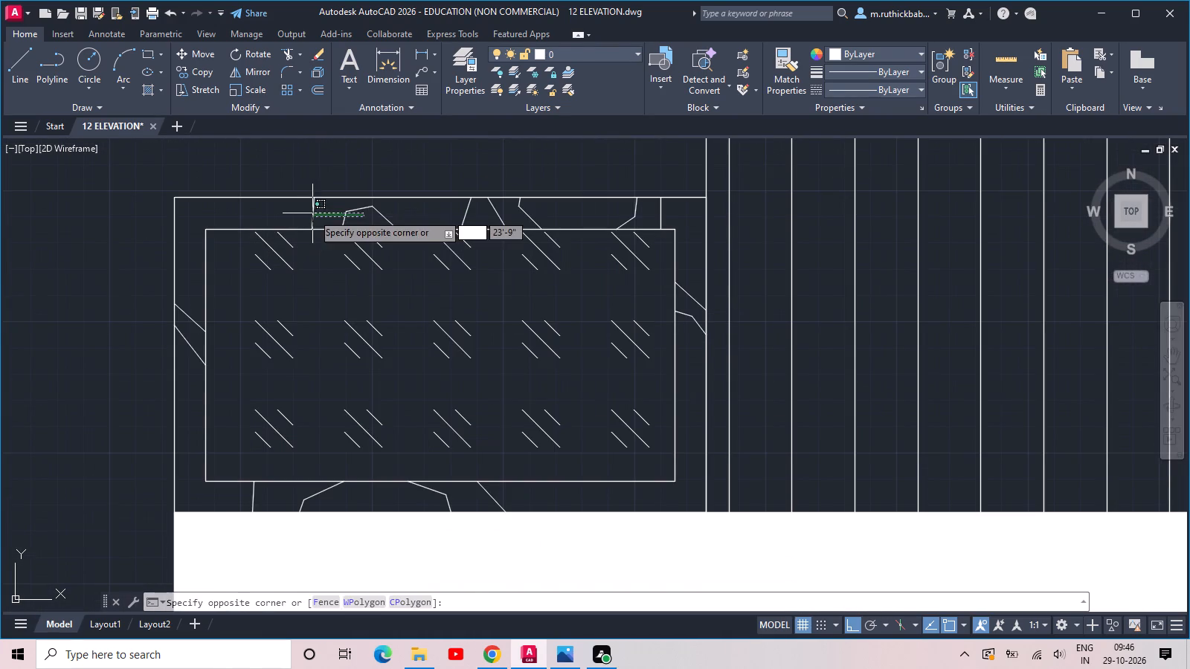
pyautogui.click(312, 213)
pyautogui.press('Delete')
pyautogui.press('Delete')
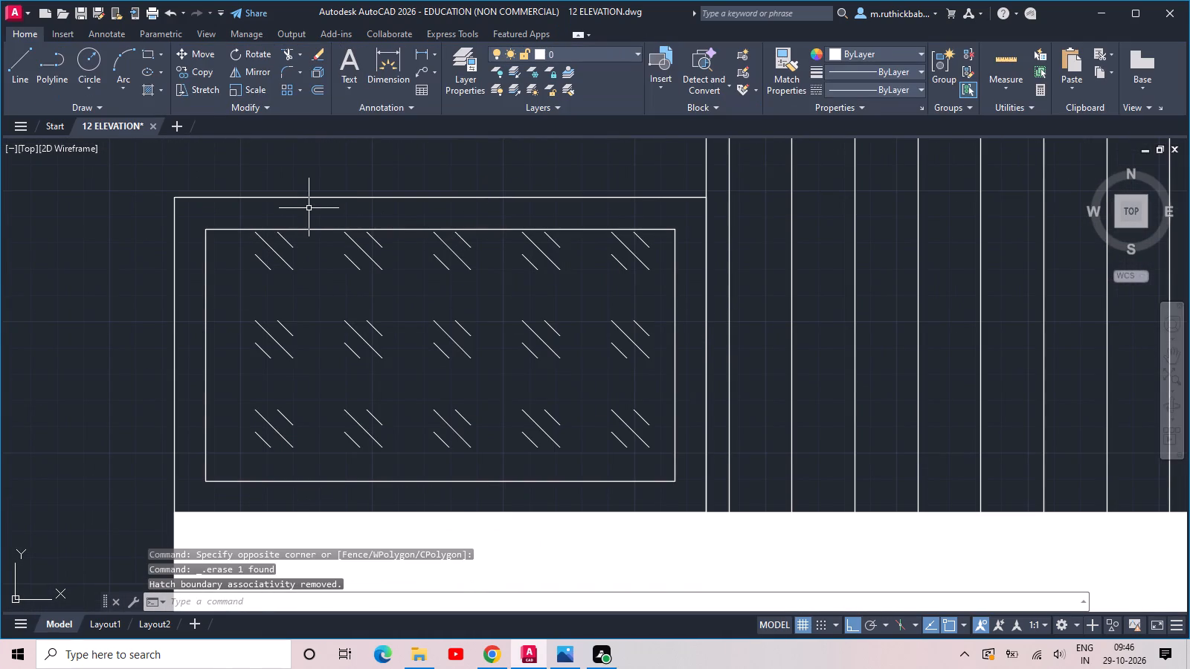
# Hatch the frame band around the small terrace window with the HEX pattern at scale 4 and finish hatching.
pyautogui.click(138, 93)
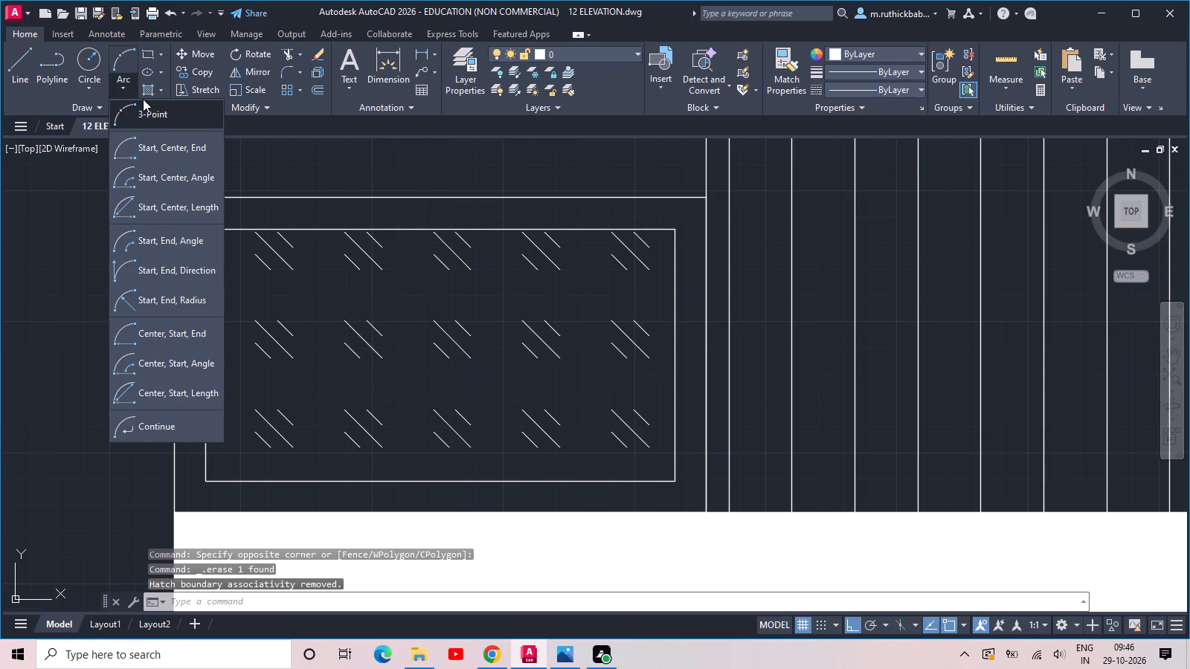
pyautogui.doubleClick(143, 93)
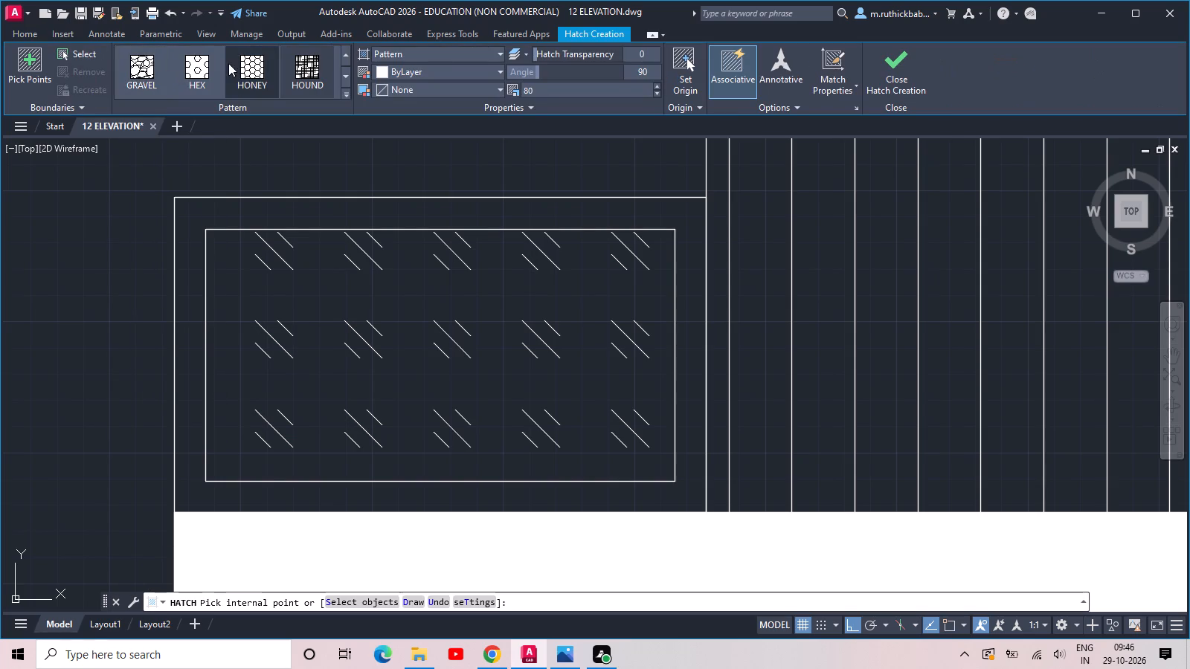
pyautogui.click(199, 68)
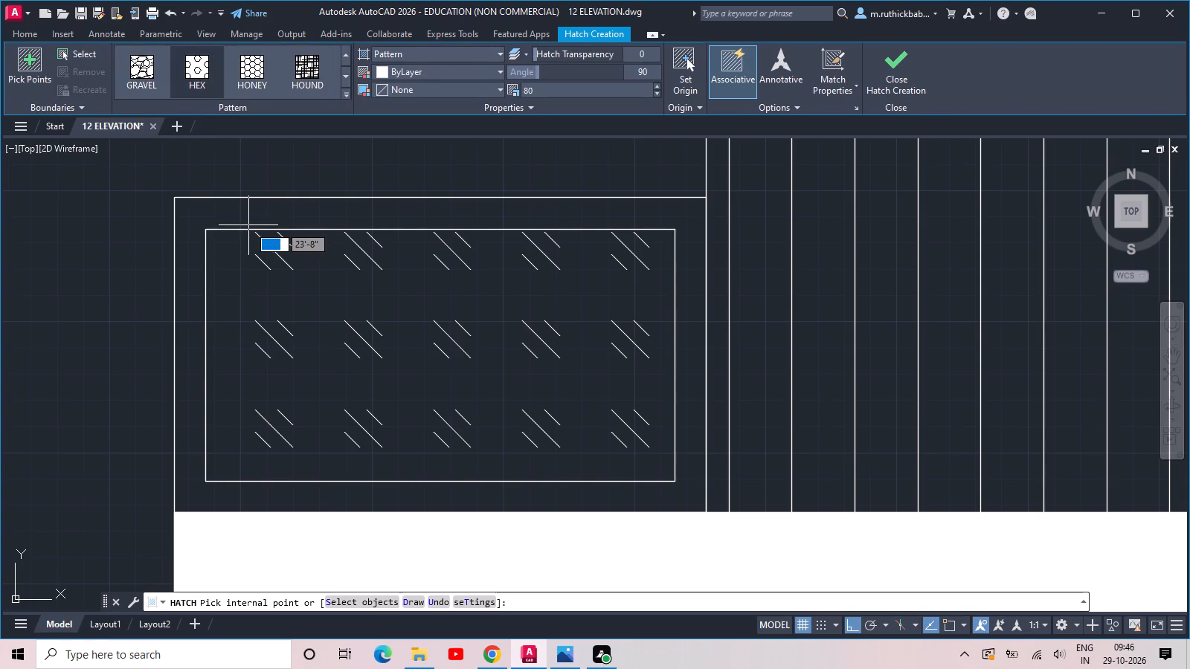
pyautogui.click(245, 216)
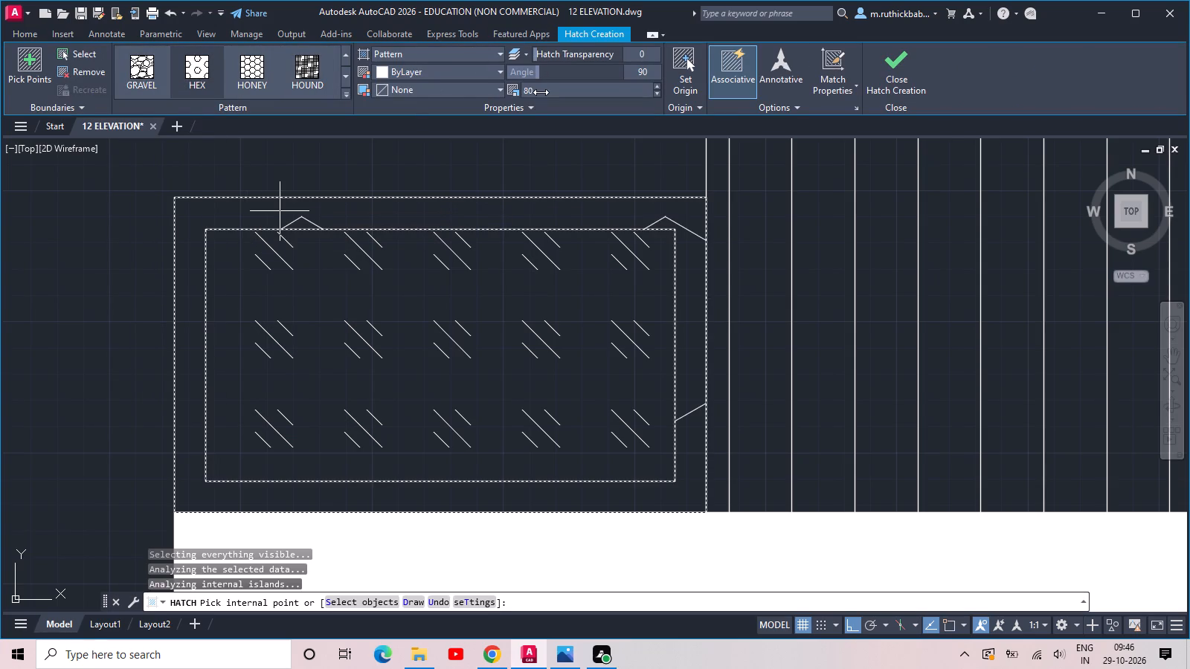
pyautogui.moveTo(543, 91); pyautogui.dragTo(515, 80)
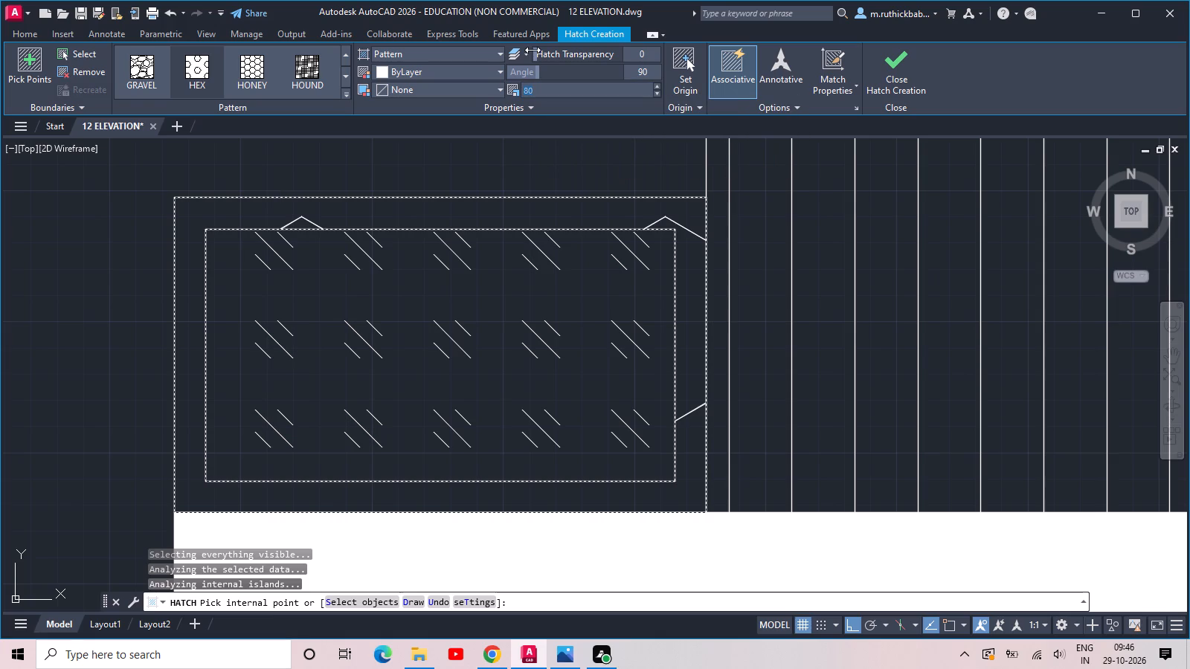
pyautogui.press('4')
pyautogui.press('Return')
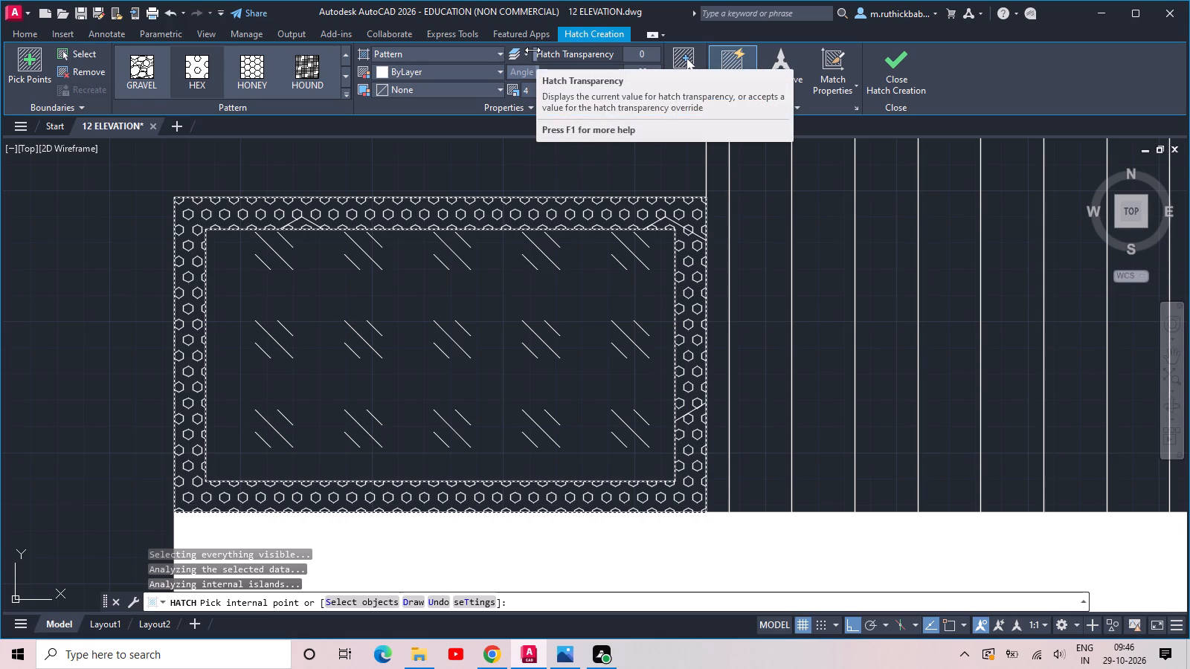
pyautogui.scroll(-2, 520, 161)
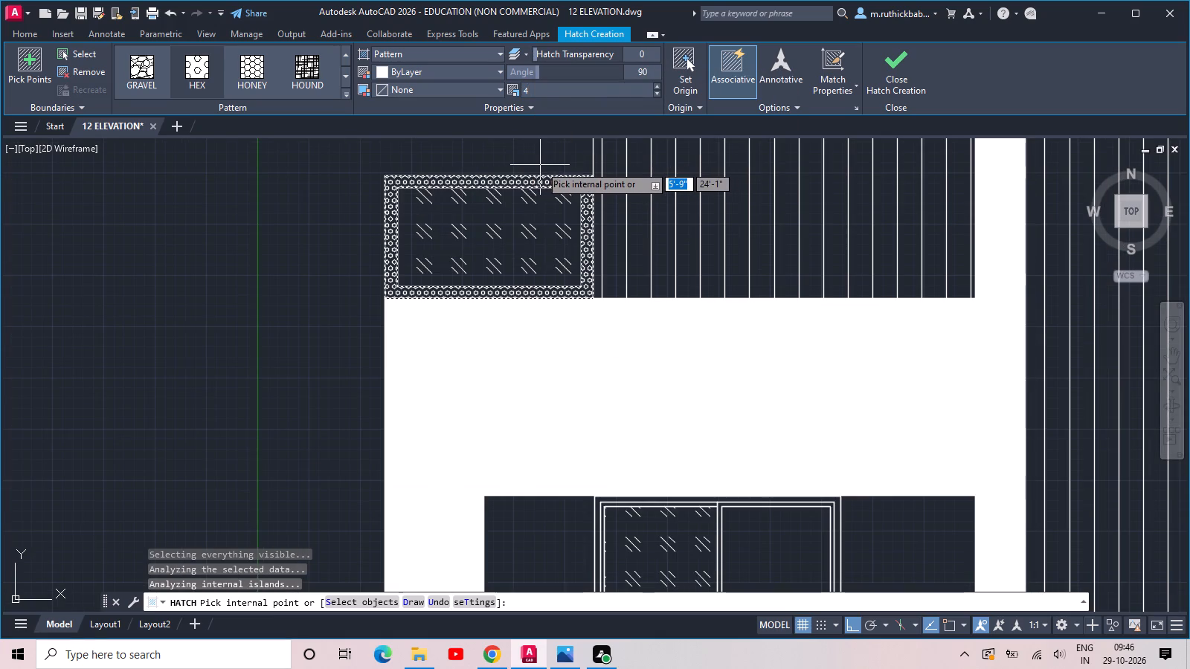
pyautogui.click(890, 84)
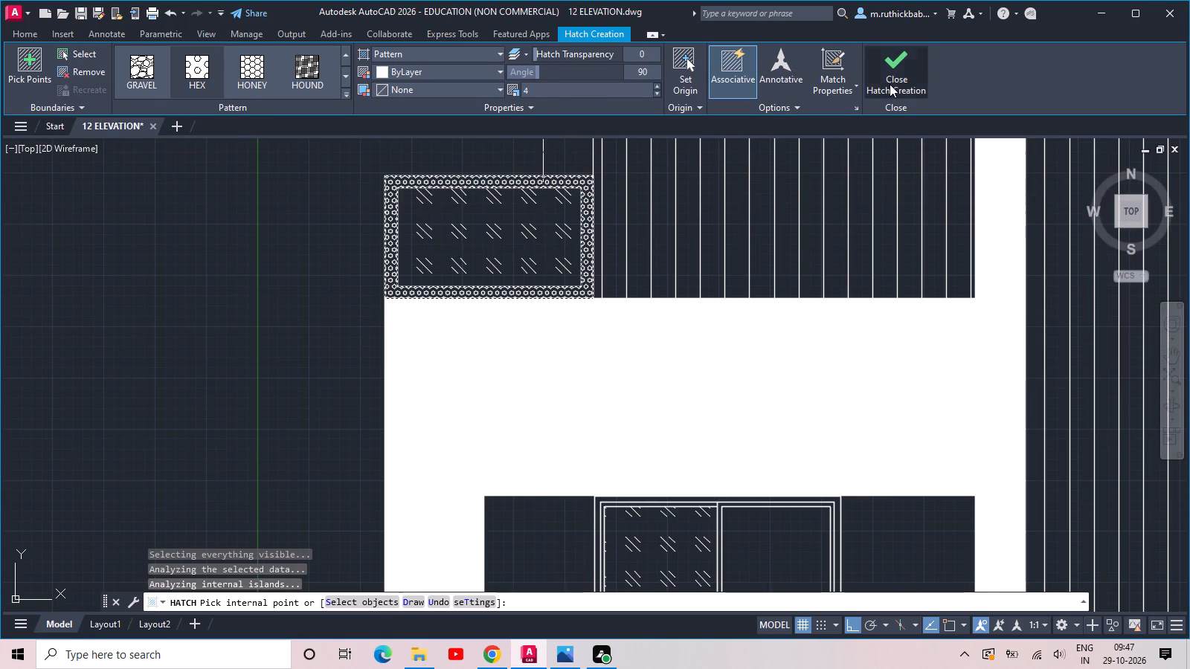
# Erase the stone-pattern hatch shared by the right-hand block's middle-floor frame and its roof slab.
pyautogui.scroll(-2, 892, 83)
pyautogui.moveTo(918, 201); pyautogui.dragTo(704, 239, button='middle')
pyautogui.scroll(-2, 686, 233)
pyautogui.scroll(-2, 829, 222)
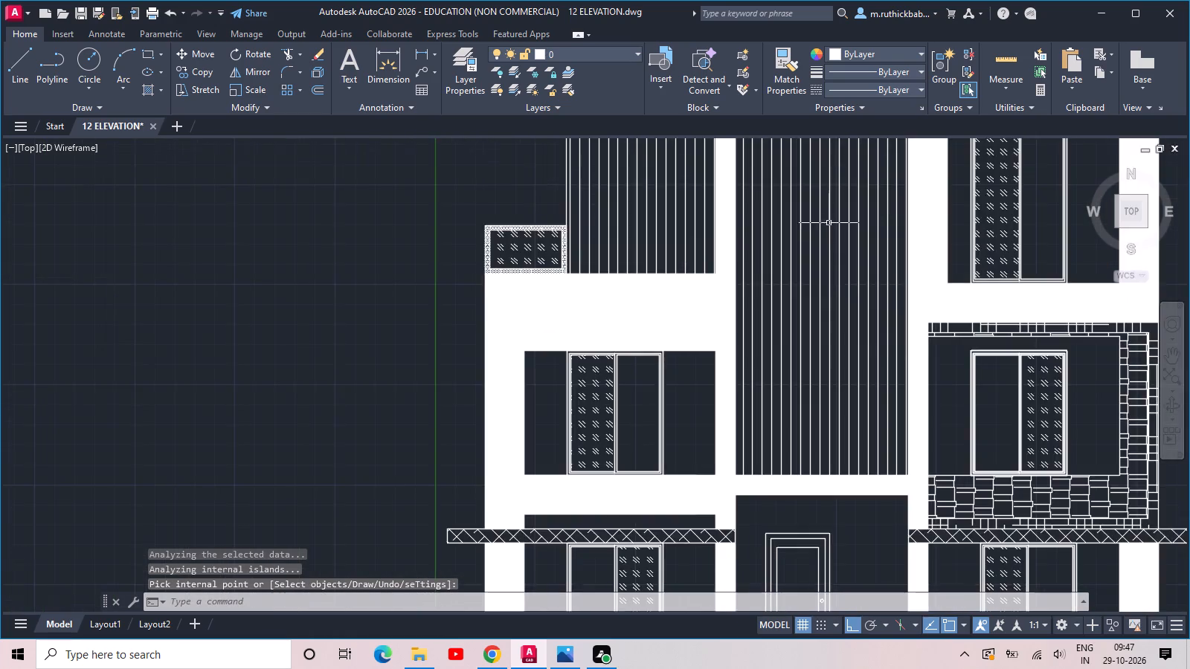
pyautogui.scroll(2, 926, 302)
pyautogui.moveTo(935, 276); pyautogui.dragTo(855, 301, button='middle')
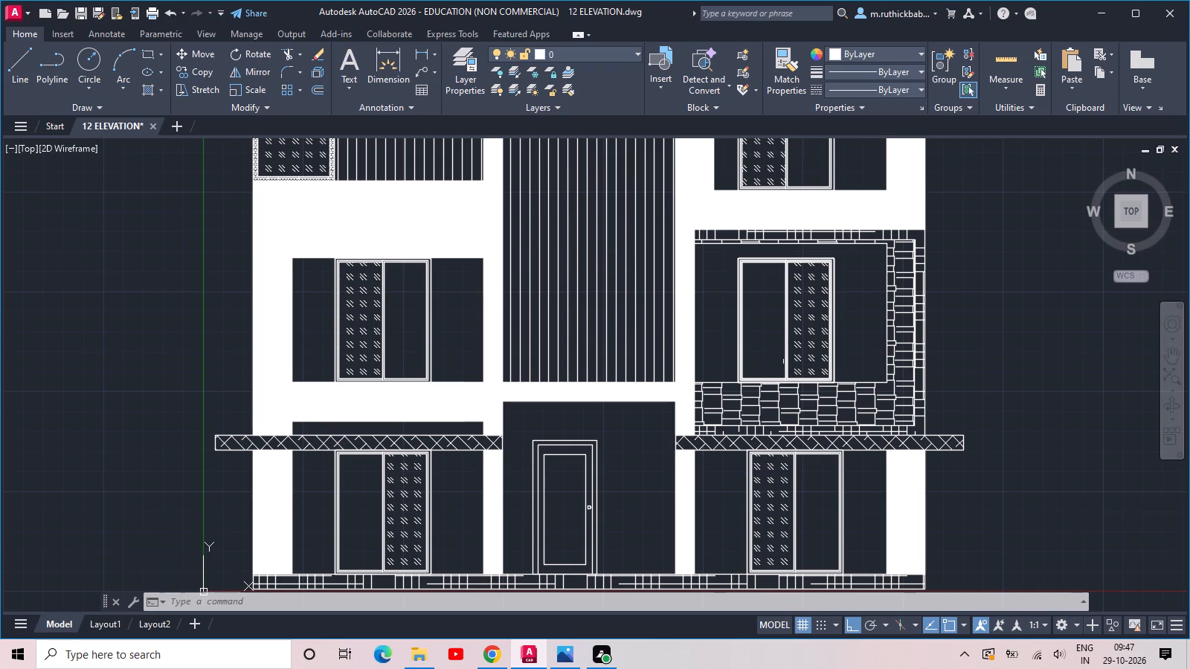
pyautogui.scroll(2, 759, 268)
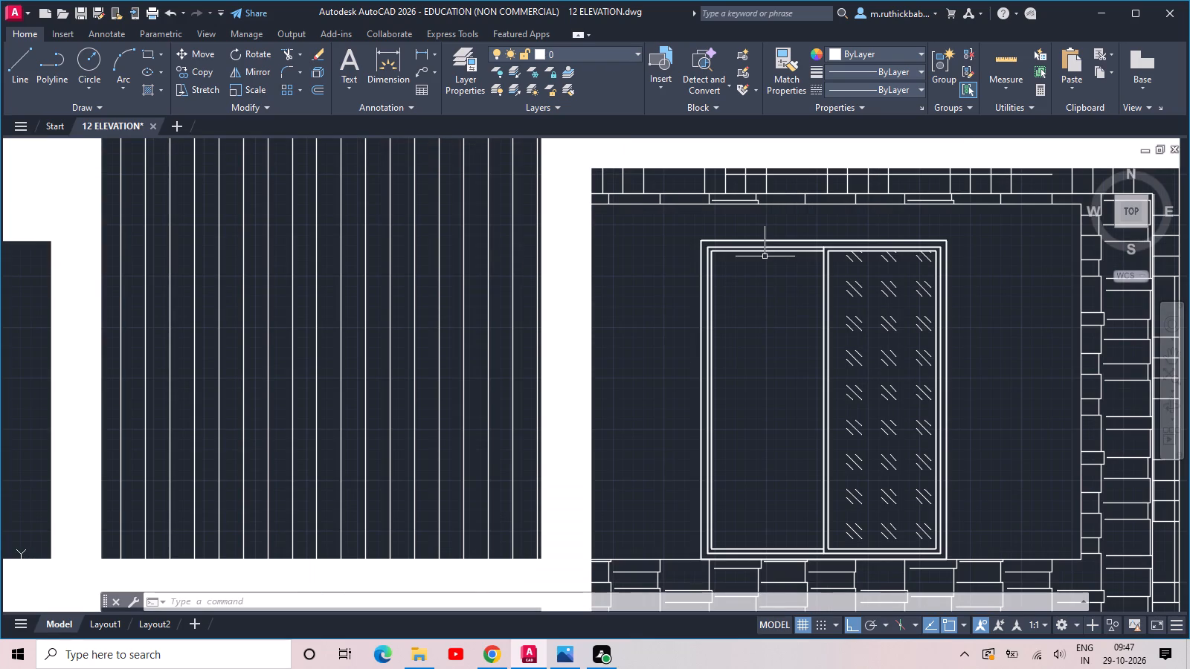
pyautogui.scroll(-2, 722, 123)
pyautogui.click(918, 198)
pyautogui.click(890, 202)
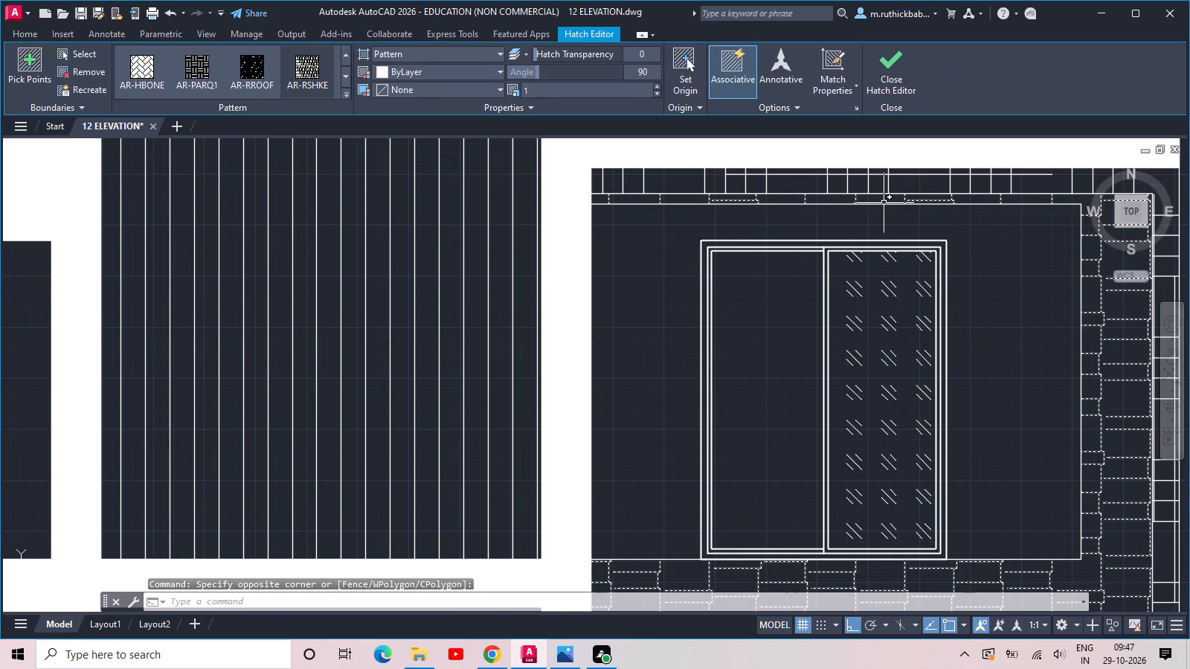
pyautogui.press('Delete')
# Trim the short line ends crossing the inner frame at the top of the mullion in the right-hand block's middle-floor window.
pyautogui.scroll(-2, 884, 203)
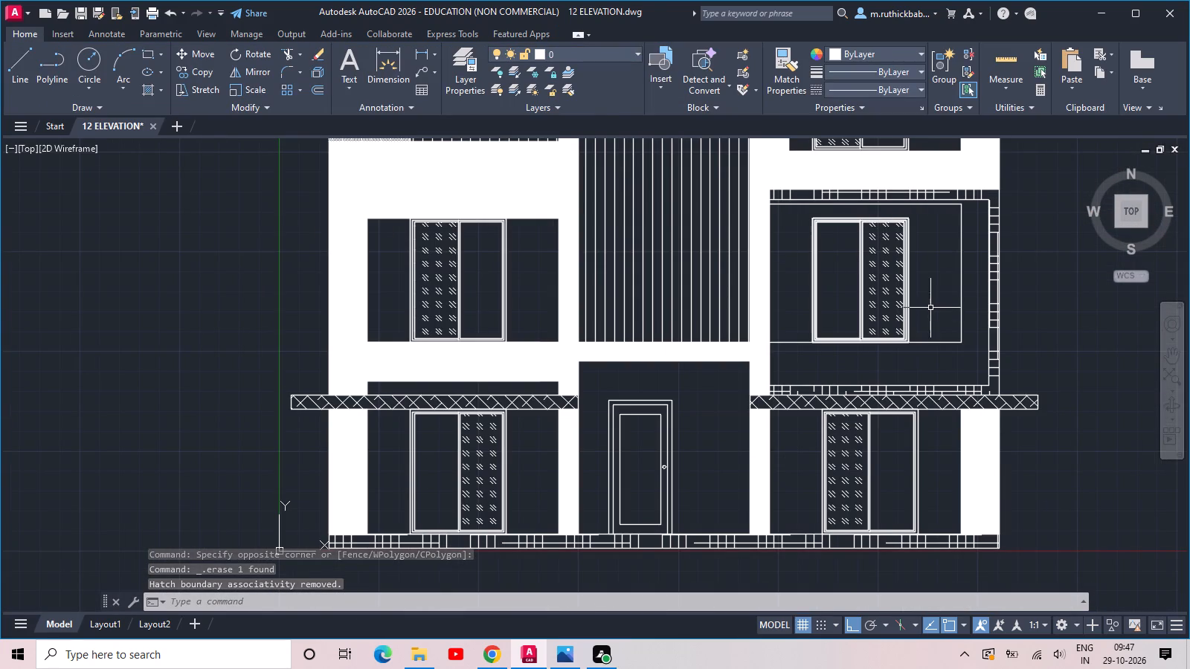
pyautogui.moveTo(884, 248); pyautogui.dragTo(903, 327, button='middle')
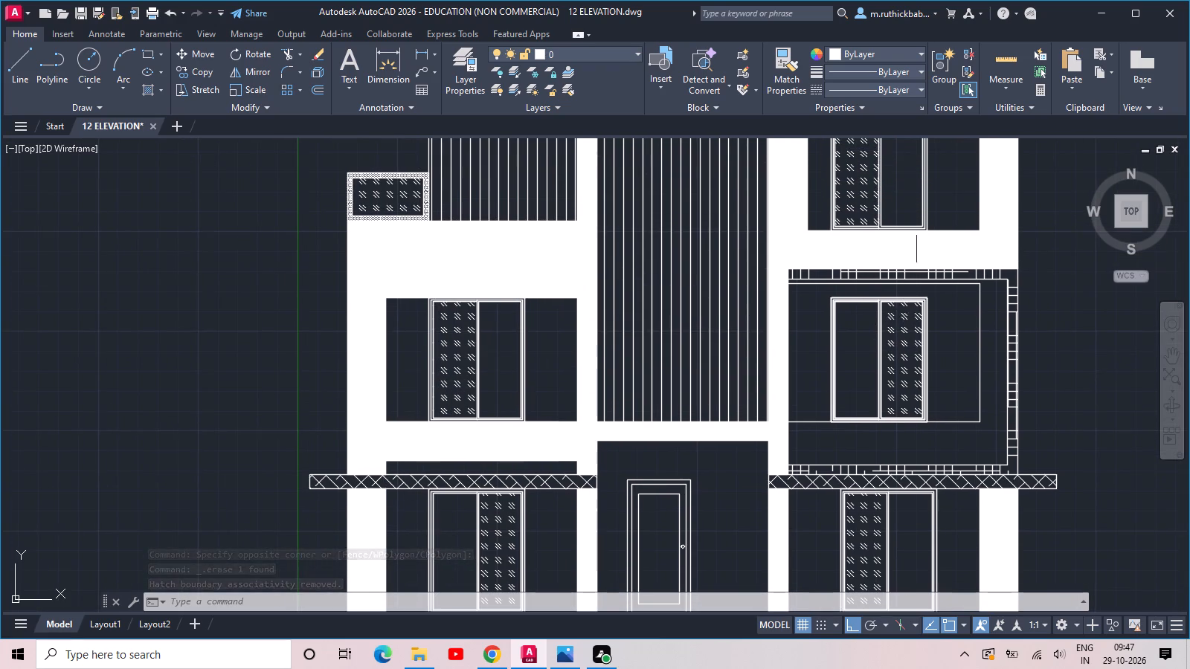
pyautogui.moveTo(919, 203); pyautogui.dragTo(935, 368, button='middle')
pyautogui.scroll(-1, 927, 282)
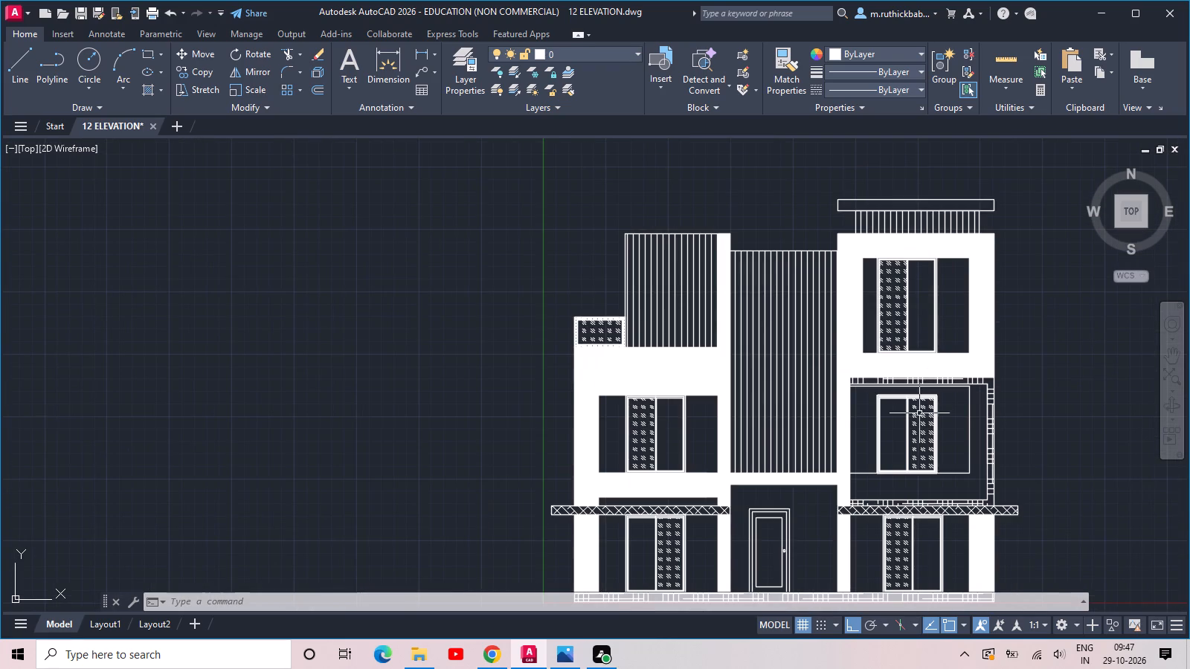
pyautogui.scroll(3, 919, 413)
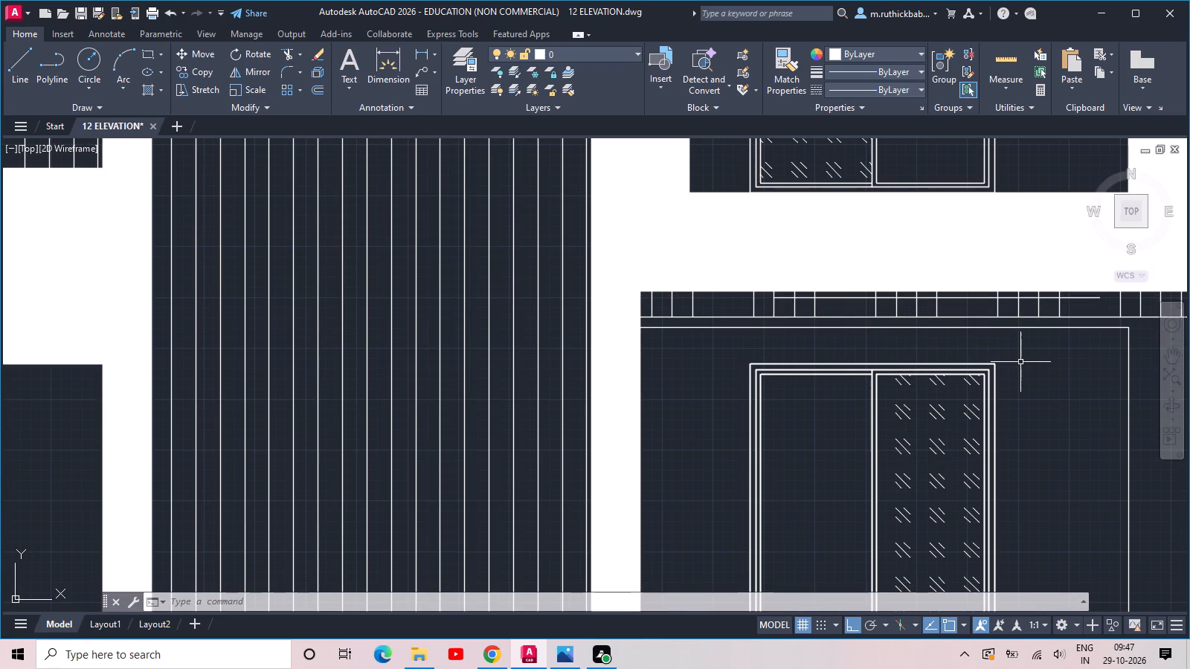
pyautogui.scroll(4, 875, 374)
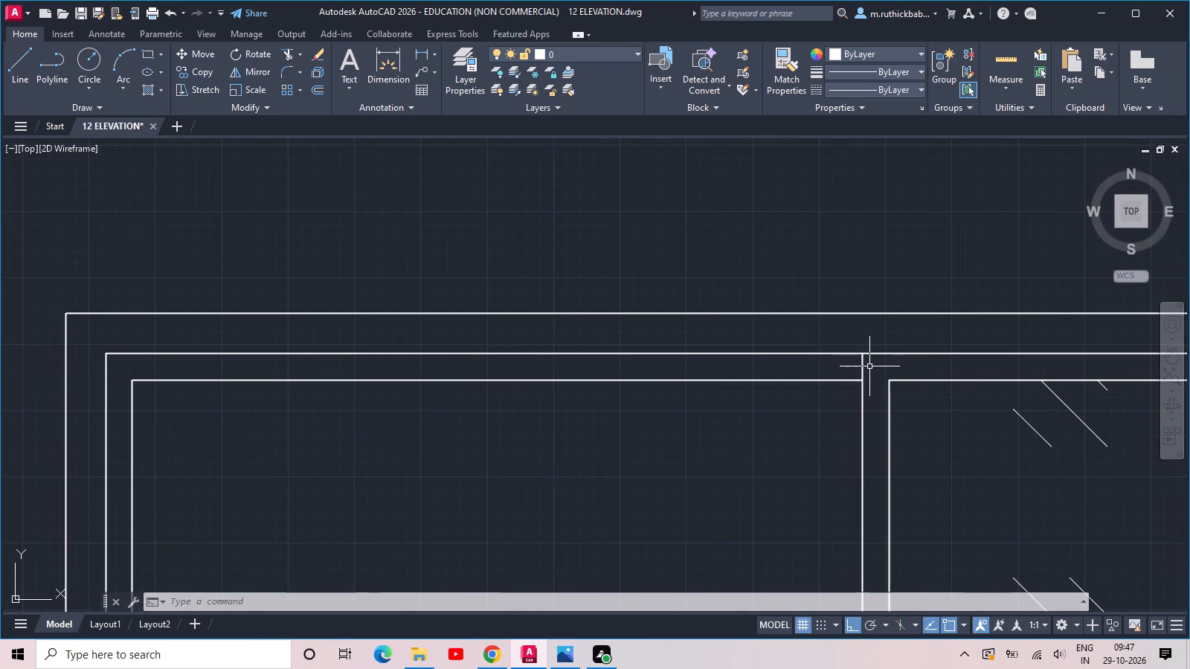
pyautogui.write('TR')
pyautogui.press('space')
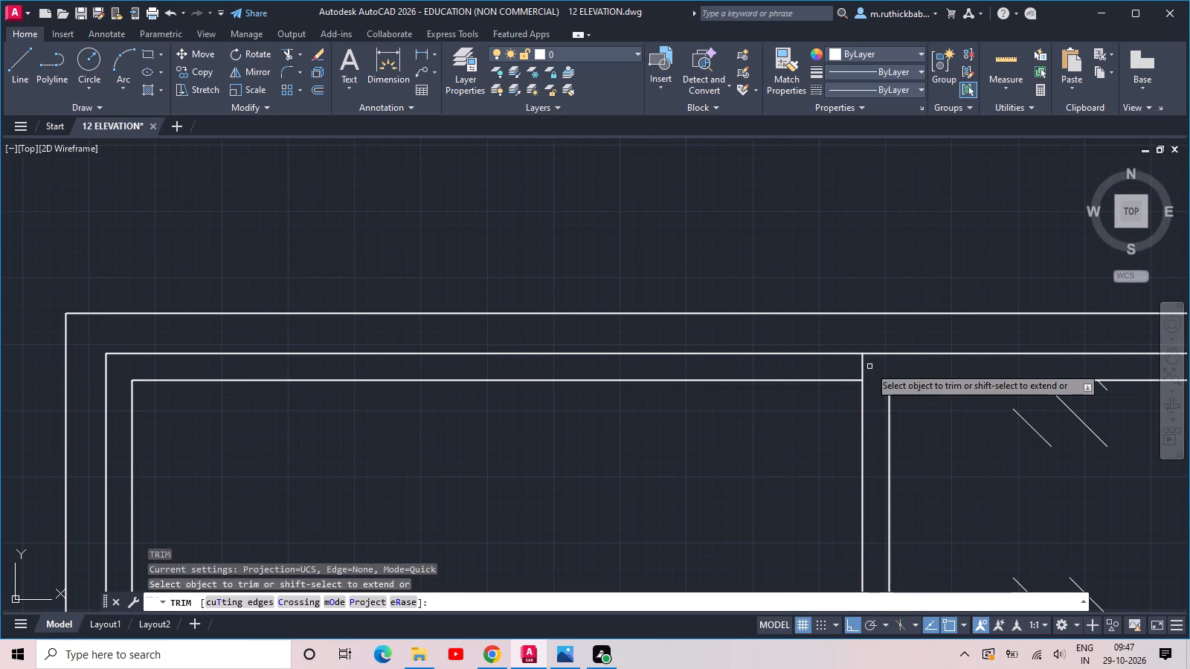
pyautogui.click(869, 366)
pyautogui.click(847, 370)
pyautogui.scroll(-2, 871, 355)
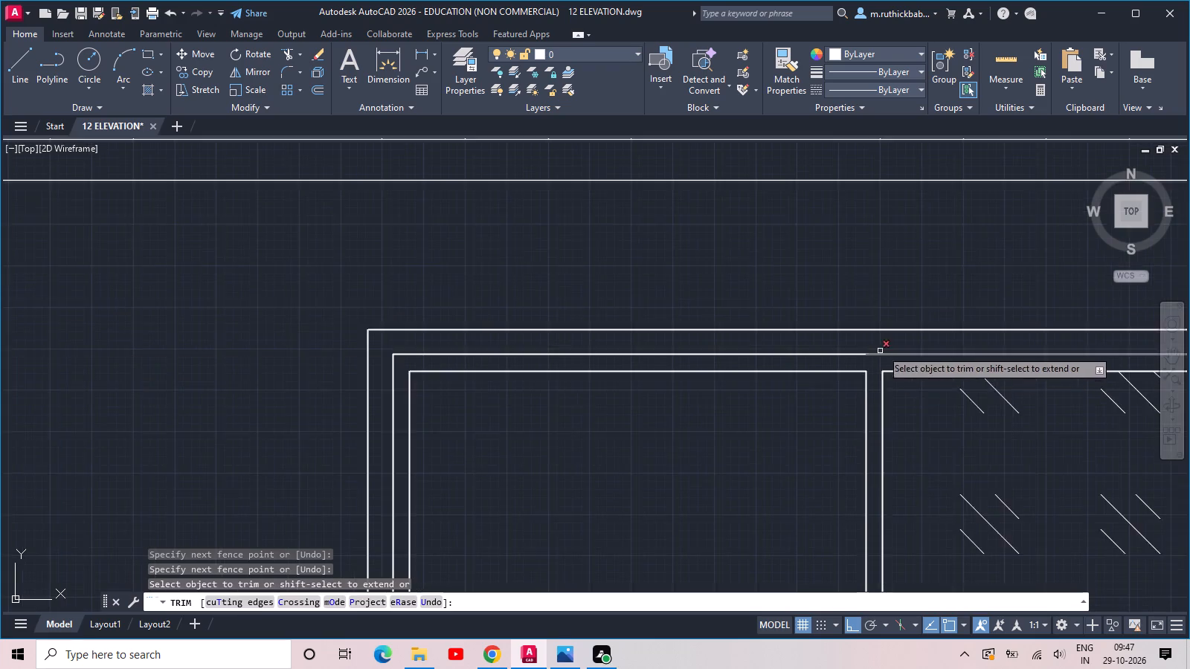
pyautogui.scroll(-1, 883, 349)
pyautogui.press('Escape')
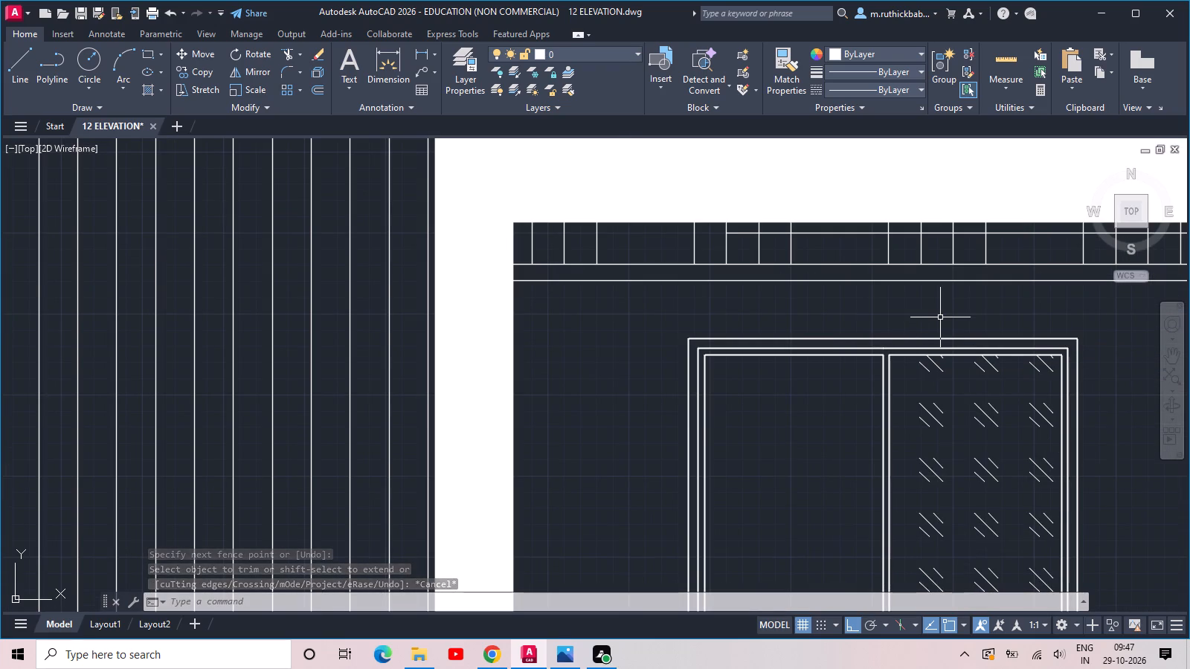
# Examine the right-hand block's middle-floor window, the emptied frame around it and the rest of the elevation's hatching.
pyautogui.scroll(-2, 942, 297)
pyautogui.scroll(1, 988, 308)
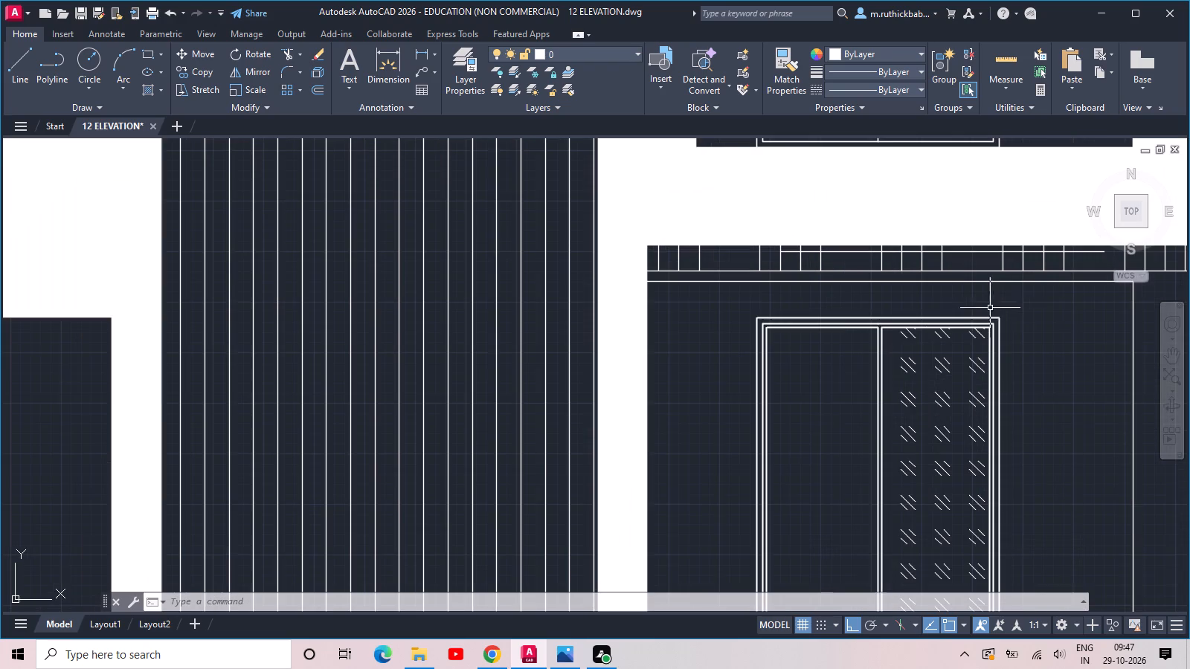
pyautogui.scroll(1, 1014, 301)
pyautogui.moveTo(1014, 301); pyautogui.dragTo(985, 308, button='middle')
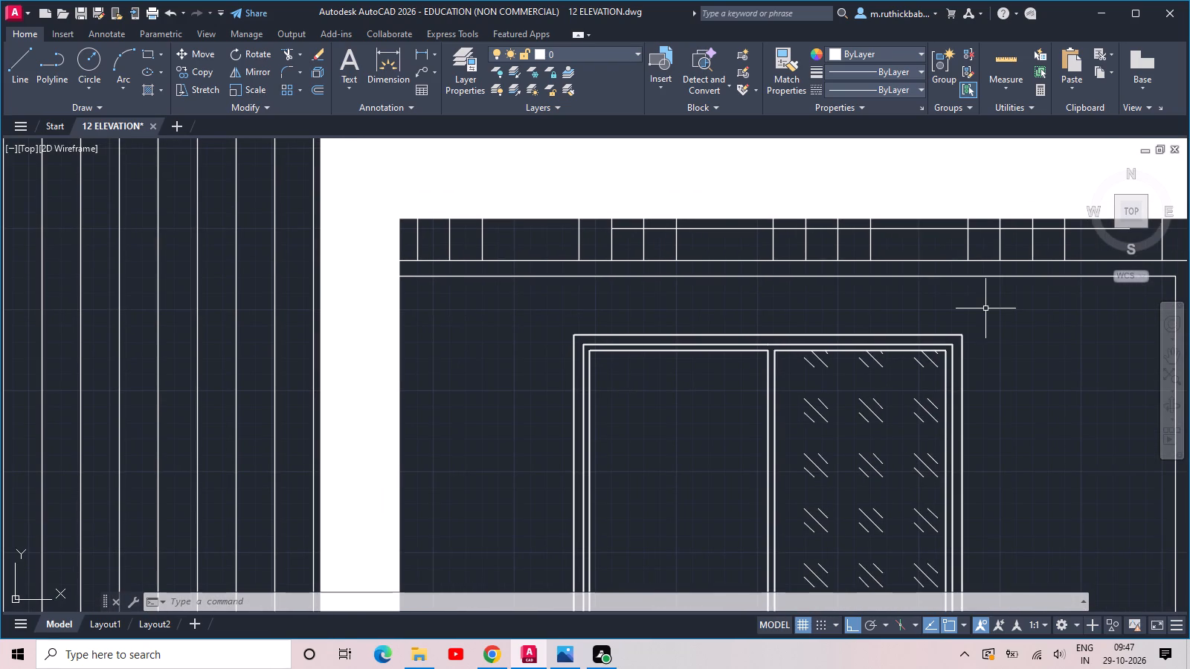
pyautogui.scroll(-3, 985, 308)
pyautogui.scroll(3, 981, 315)
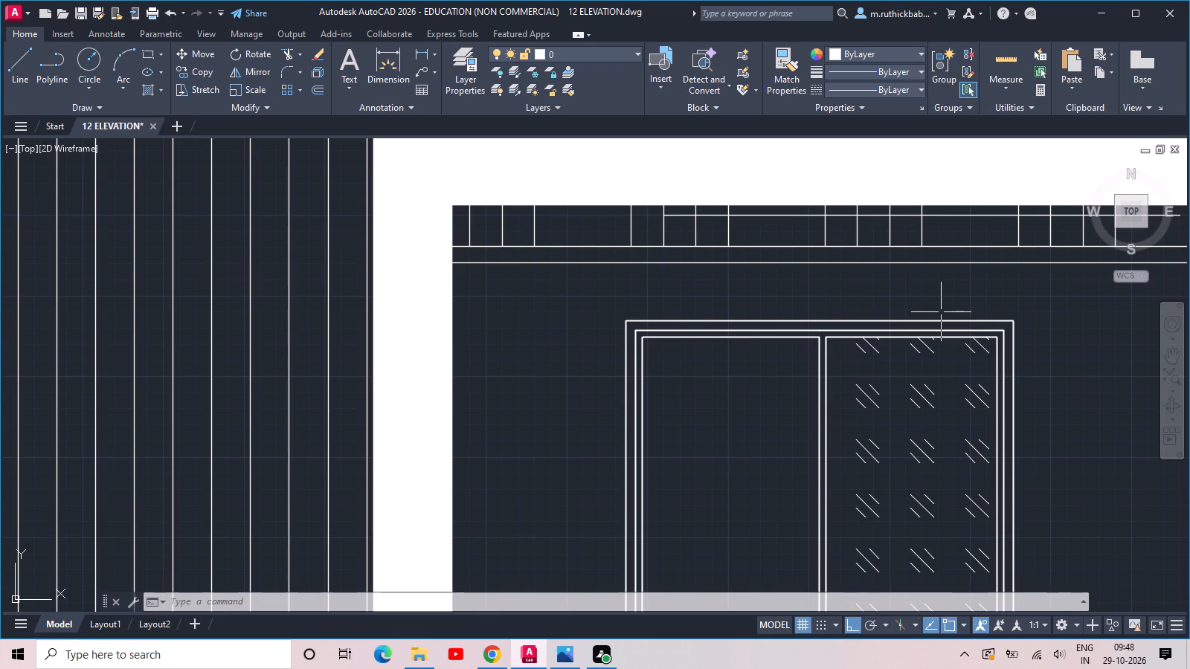
pyautogui.scroll(-2, 941, 311)
pyautogui.middleClick(967, 309)
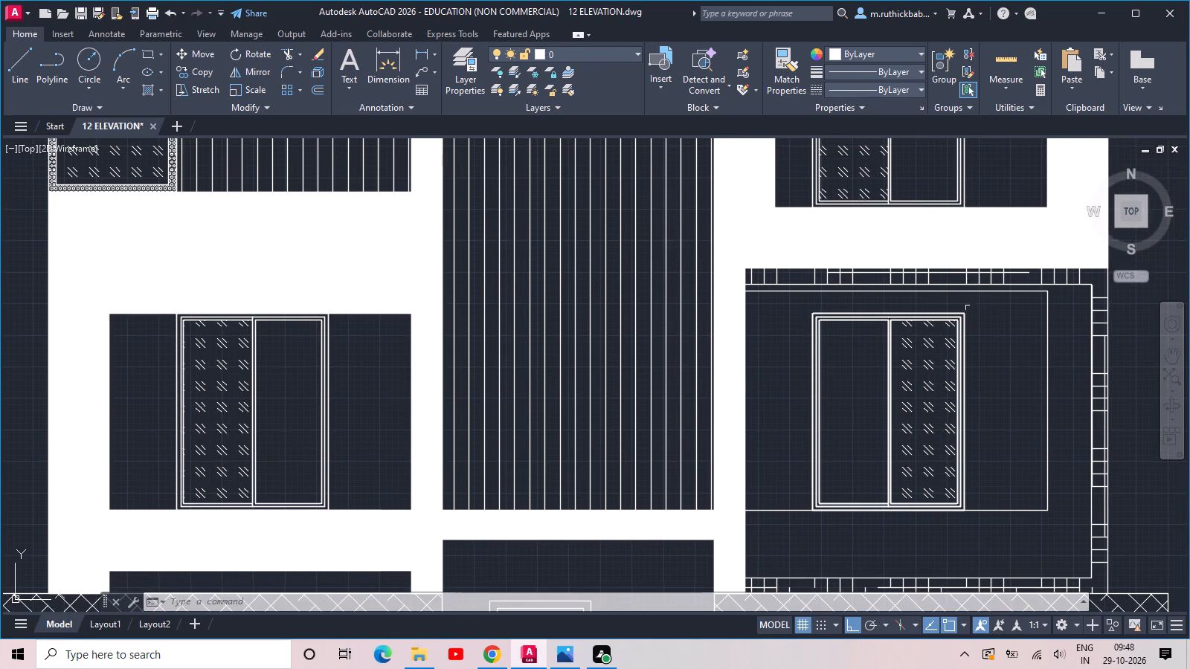
pyautogui.scroll(2, 968, 308)
pyautogui.scroll(-2, 989, 317)
pyautogui.scroll(-1, 641, 337)
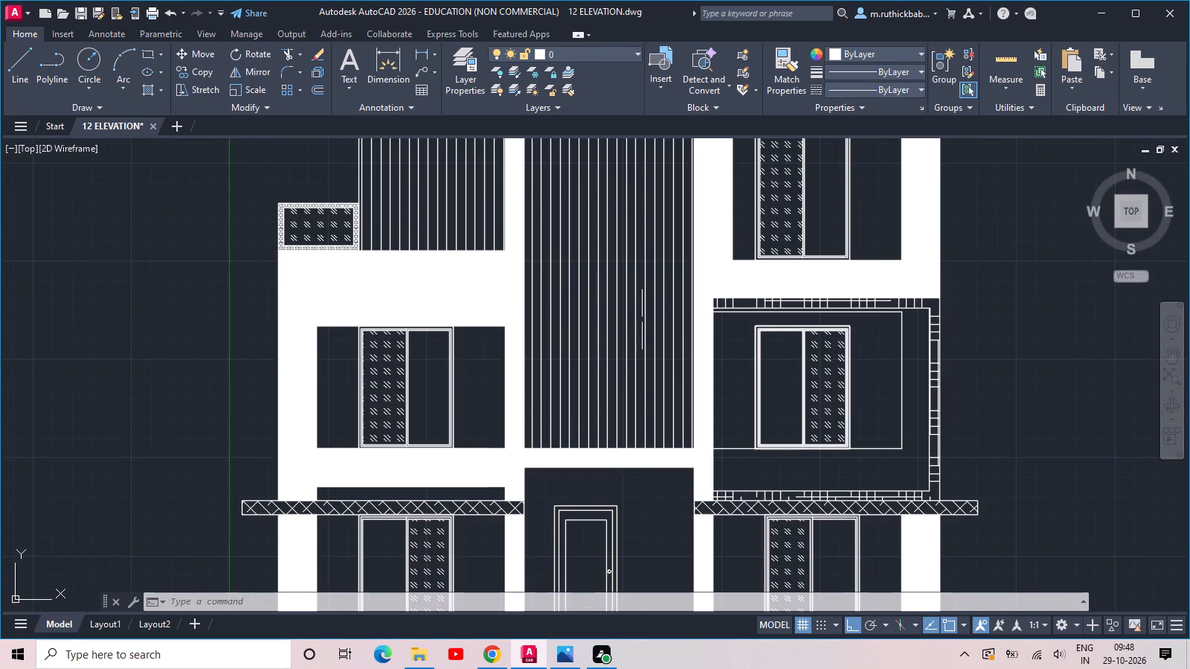
pyautogui.moveTo(656, 274); pyautogui.dragTo(678, 416, button='middle')
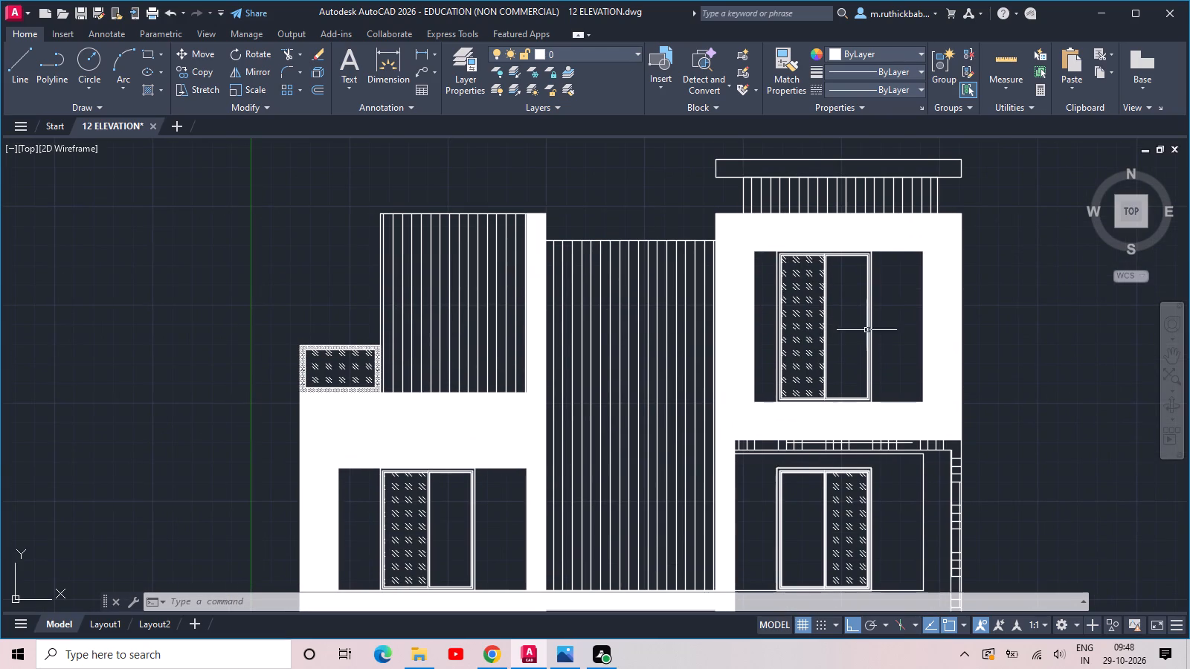
pyautogui.moveTo(864, 343); pyautogui.dragTo(827, 178, button='middle')
pyautogui.scroll(1, 858, 363)
pyautogui.moveTo(840, 288); pyautogui.dragTo(853, 347, button='middle')
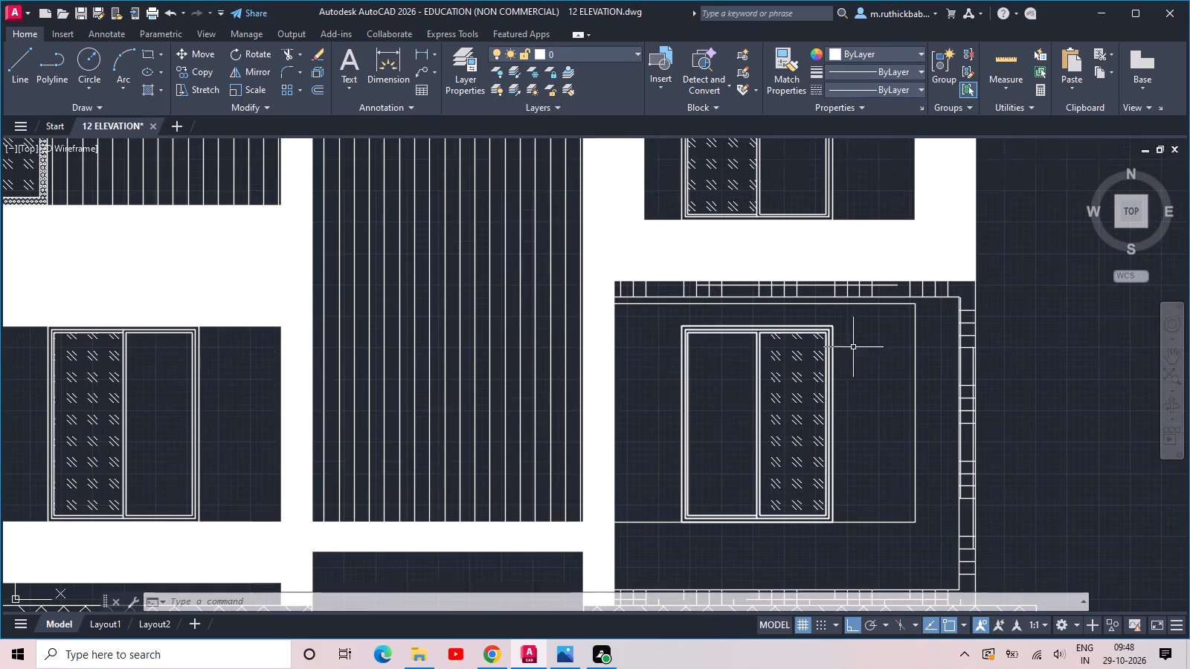
pyautogui.scroll(2, 861, 302)
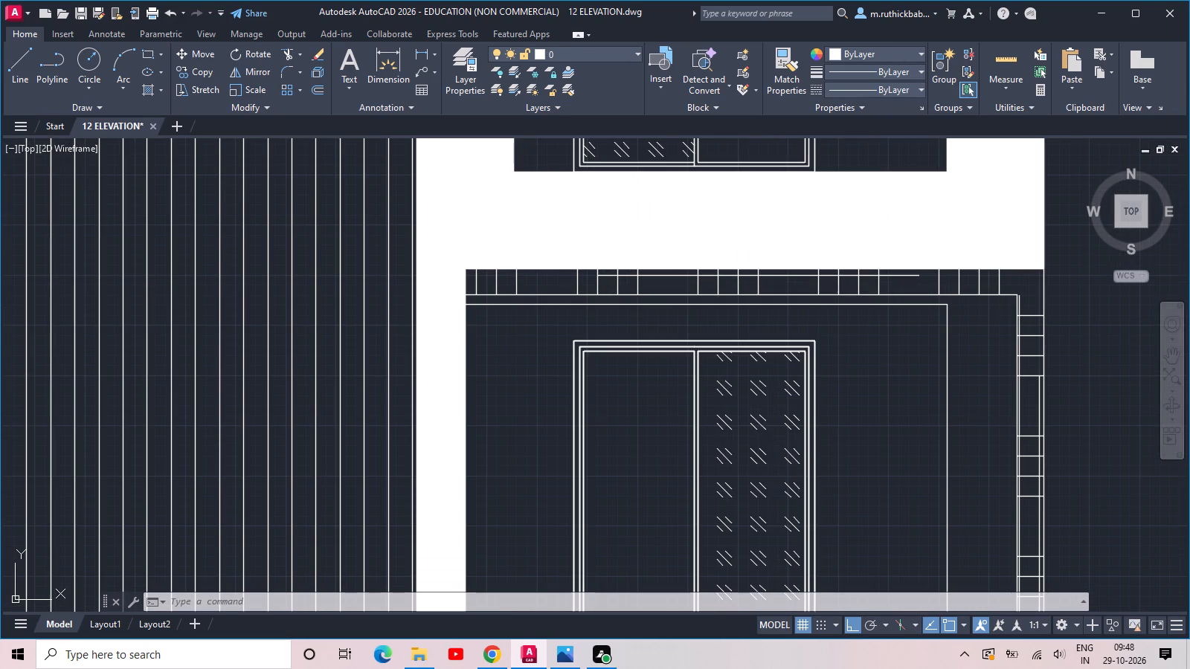
pyautogui.scroll(2, 834, 266)
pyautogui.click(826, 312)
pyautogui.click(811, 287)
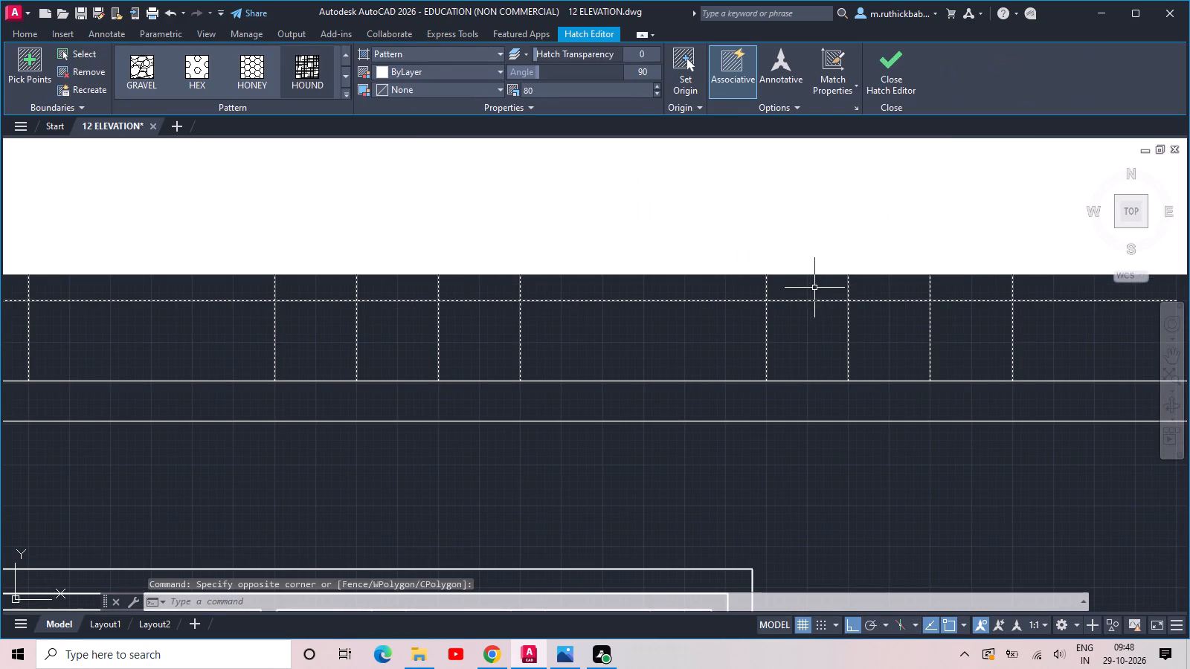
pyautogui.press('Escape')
# Examine the hatched frame band around the right-hand block's middle-floor window, including its bottom corner and side strip.
pyautogui.scroll(-3, 814, 288)
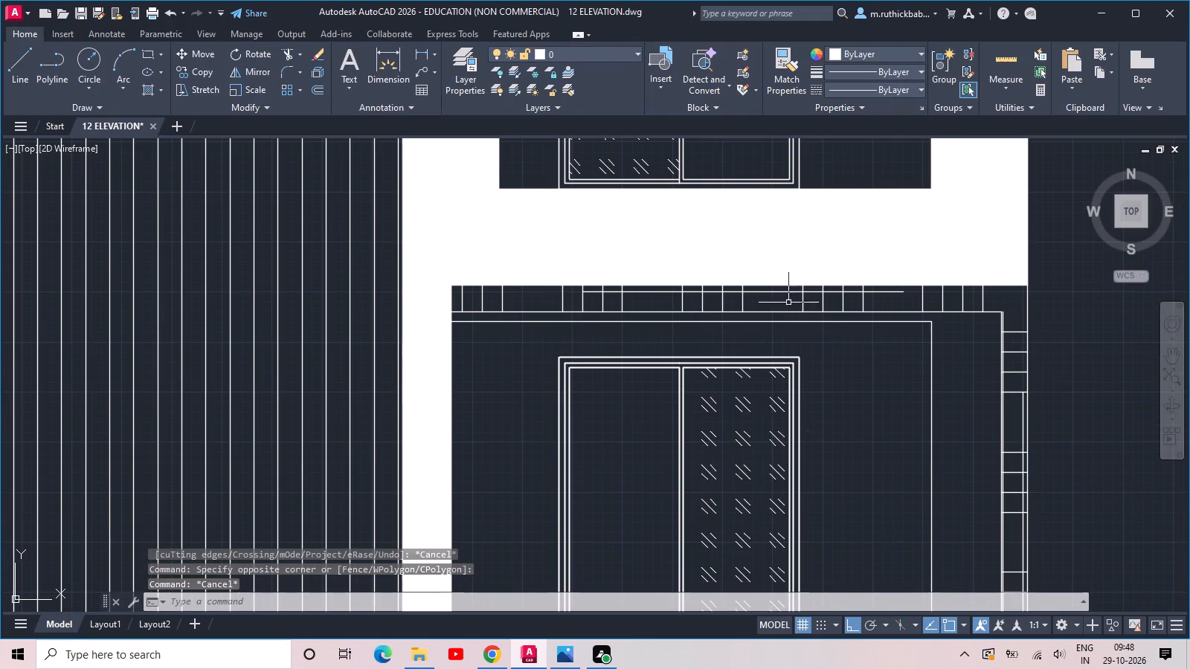
pyautogui.scroll(-1, 738, 305)
pyautogui.moveTo(791, 413); pyautogui.dragTo(823, 235, button='middle')
pyautogui.scroll(2, 890, 433)
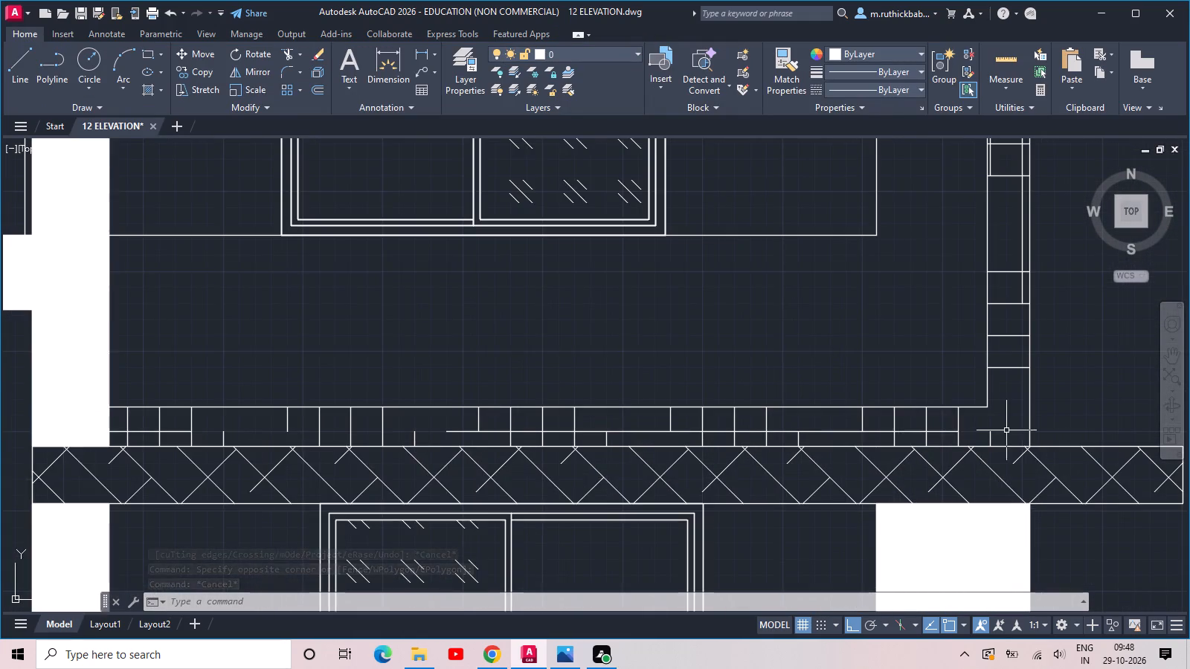
pyautogui.scroll(1, 1006, 430)
pyautogui.click(1006, 407)
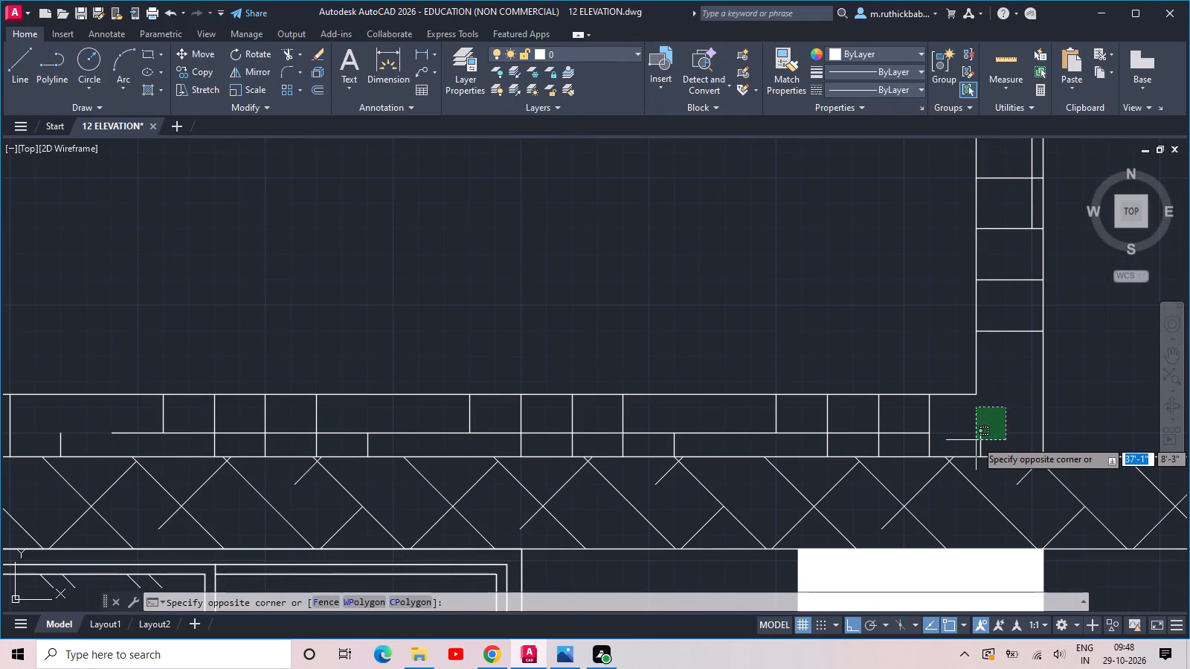
pyautogui.click(976, 441)
pyautogui.press('Escape')
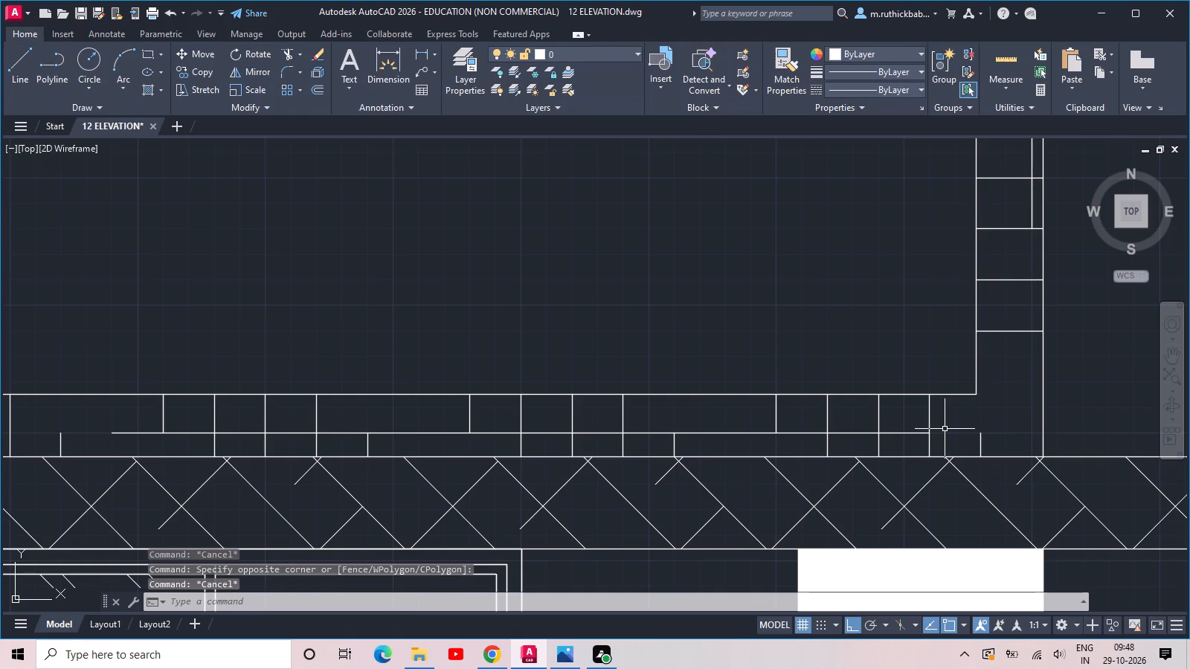
pyautogui.scroll(-2, 910, 410)
pyautogui.moveTo(881, 401); pyautogui.dragTo(916, 492, button='middle')
pyautogui.scroll(-2, 926, 370)
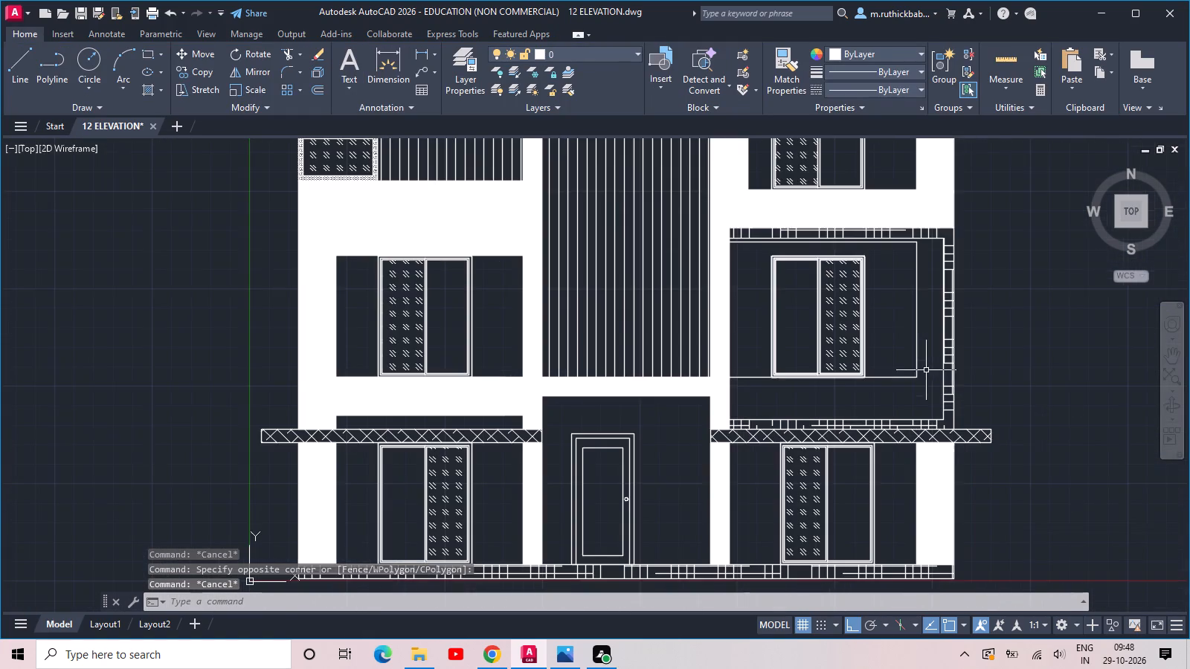
pyautogui.scroll(4, 954, 274)
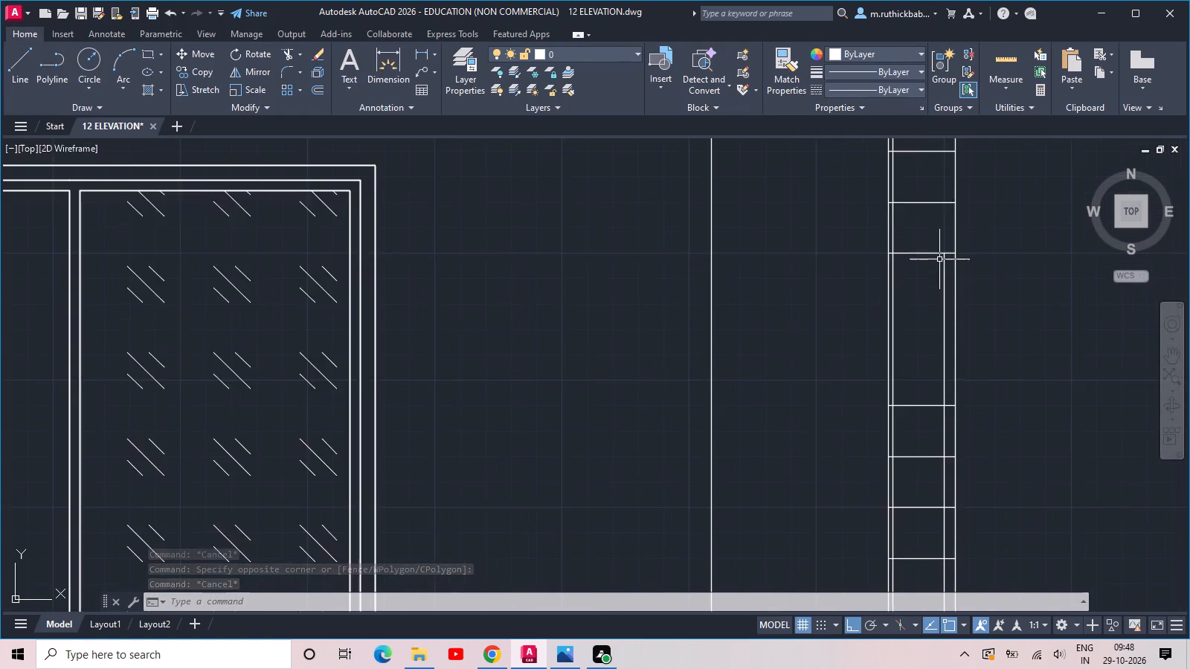
pyautogui.scroll(-5, 939, 260)
# Examine the left-hand block from the ground-floor window up to the terrace window and upper slatted panel.
pyautogui.scroll(2, 630, 421)
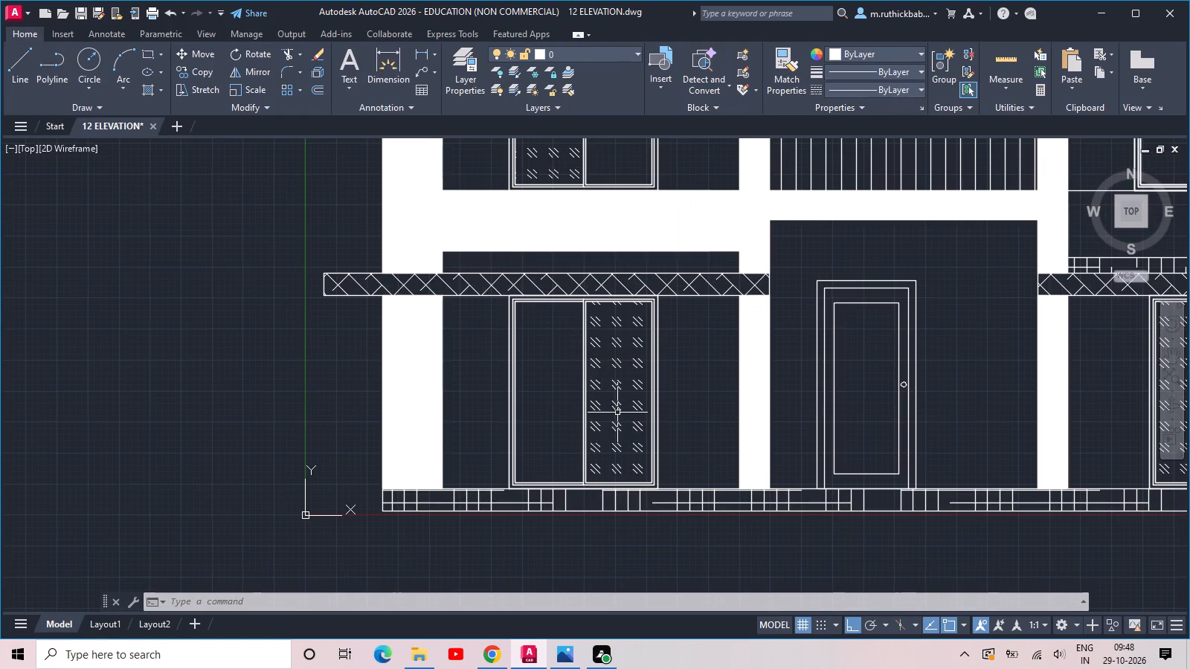
pyautogui.moveTo(617, 413); pyautogui.dragTo(690, 449, button='middle')
pyautogui.moveTo(741, 282); pyautogui.dragTo(763, 451, button='middle')
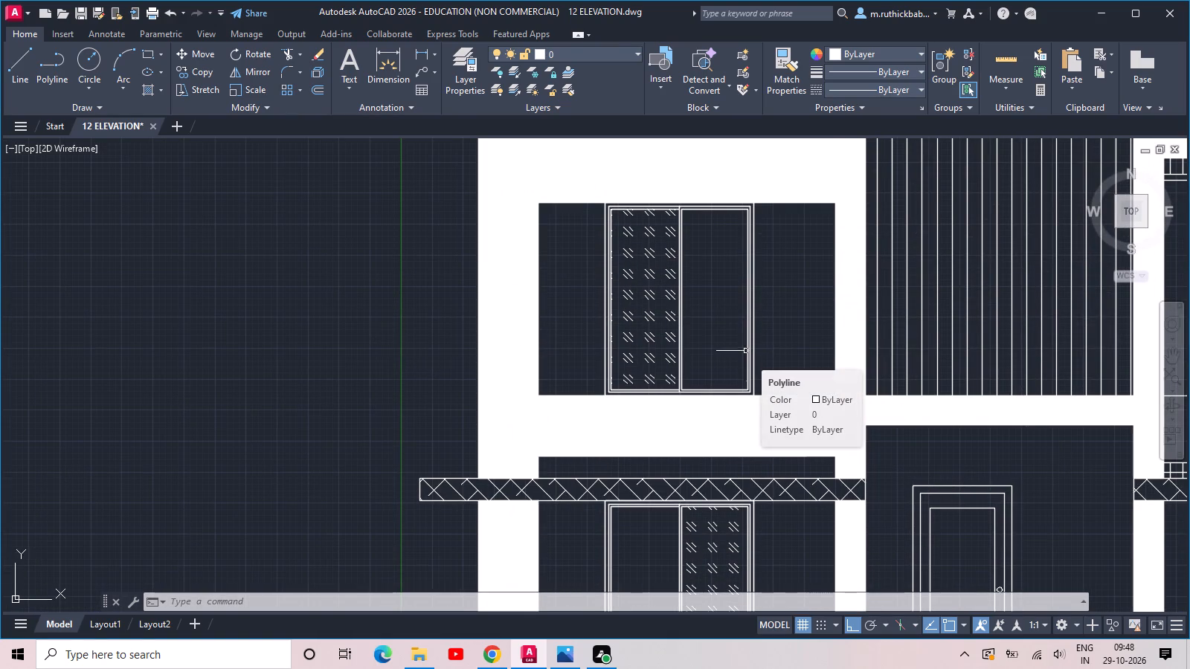
pyautogui.scroll(-1, 750, 289)
pyautogui.moveTo(758, 284); pyautogui.dragTo(724, 476, button='middle')
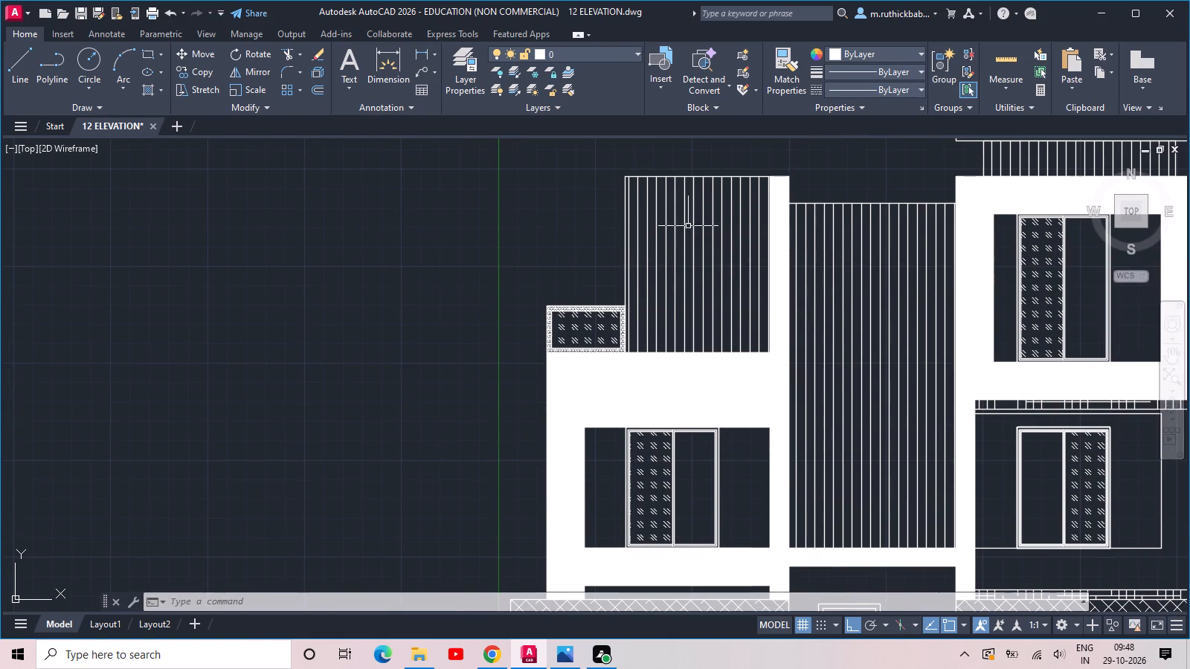
pyautogui.scroll(3, 784, 178)
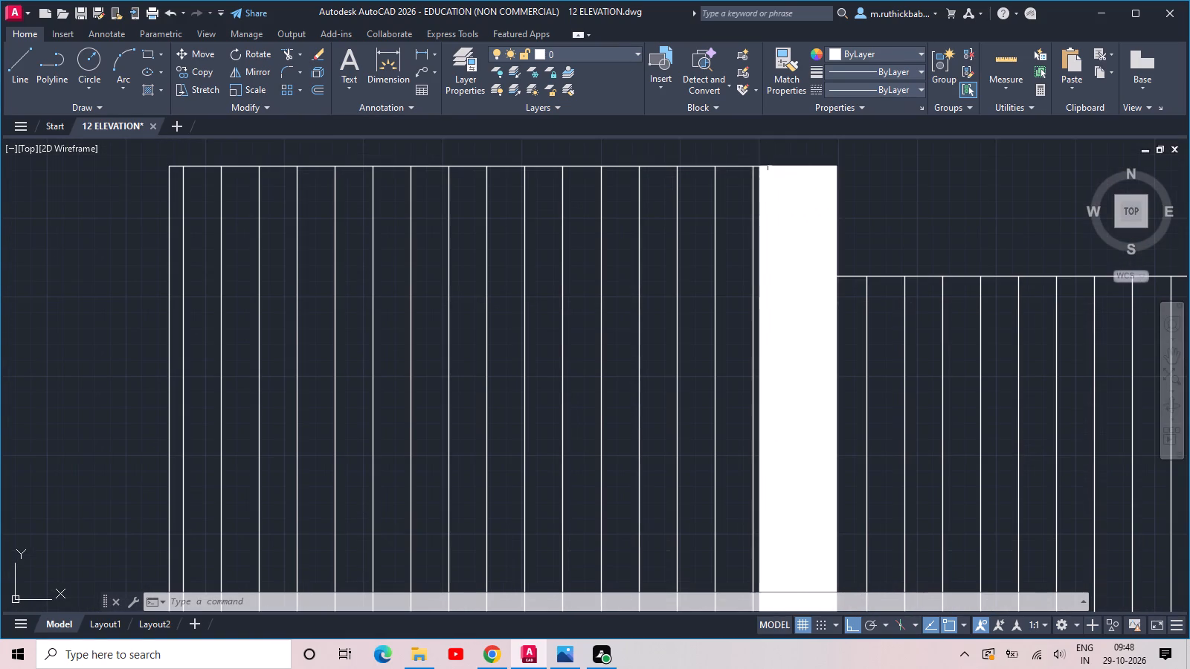
pyautogui.scroll(-2, 139, 212)
pyautogui.moveTo(164, 204); pyautogui.dragTo(241, 198, button='middle')
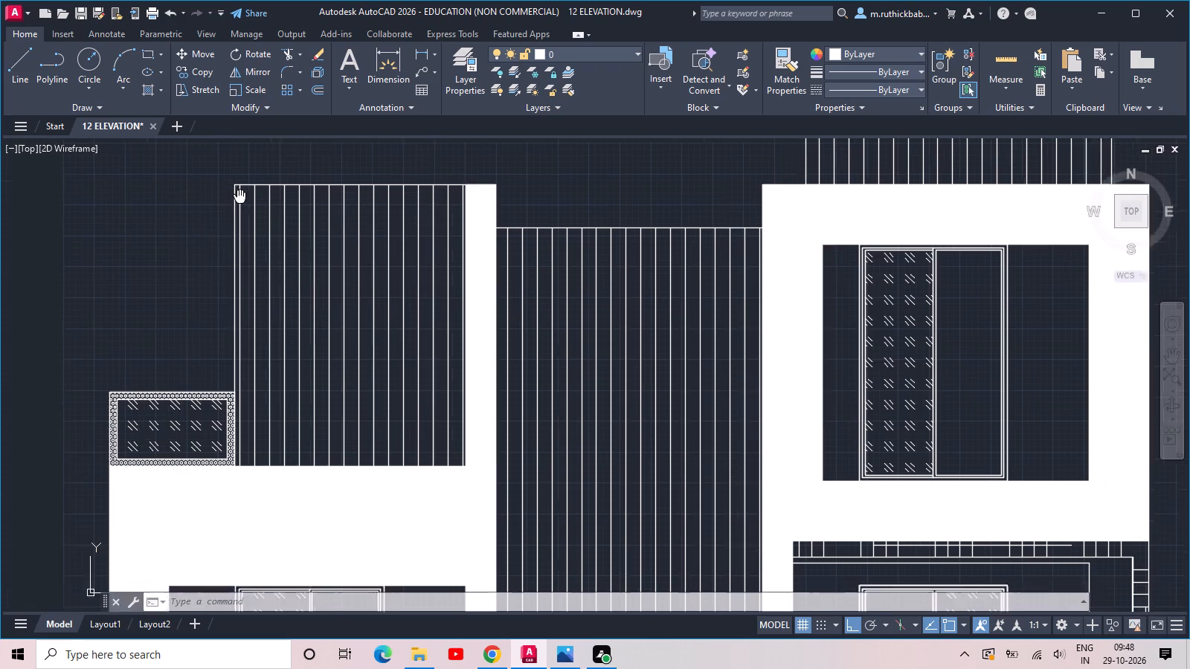
pyautogui.moveTo(241, 198); pyautogui.dragTo(260, 196, button='middle')
pyautogui.scroll(2, 260, 196)
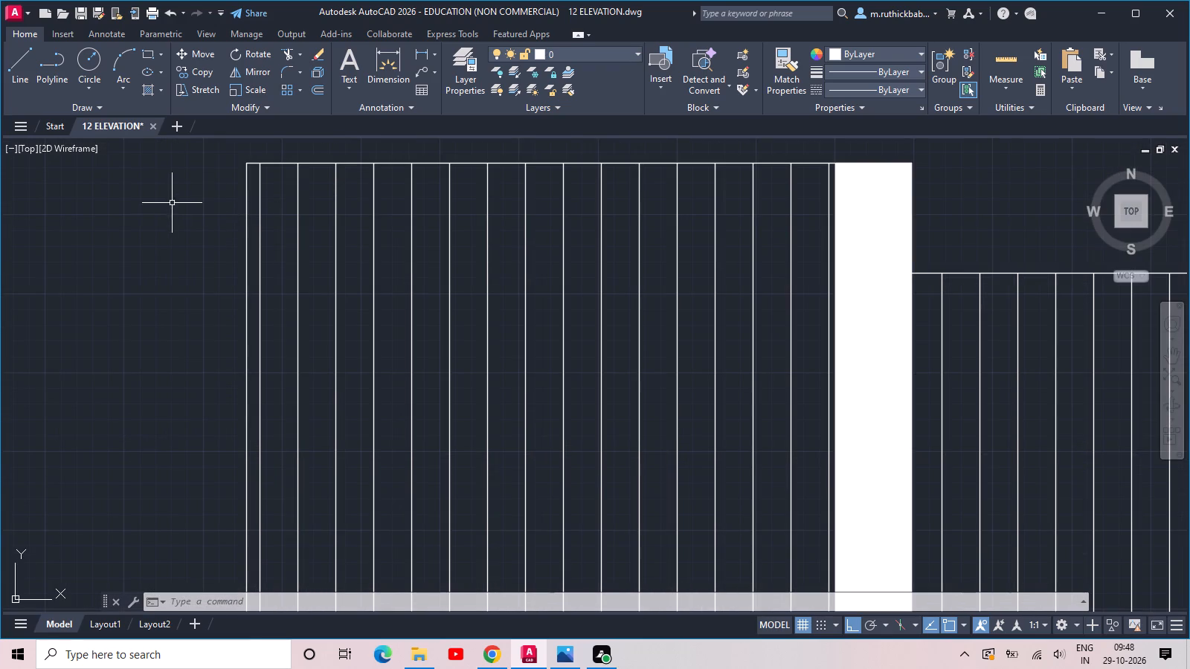
pyautogui.click(99, 208)
pyautogui.click(1, 294)
pyautogui.moveTo(10, 291); pyautogui.dragTo(158, 282, button='middle')
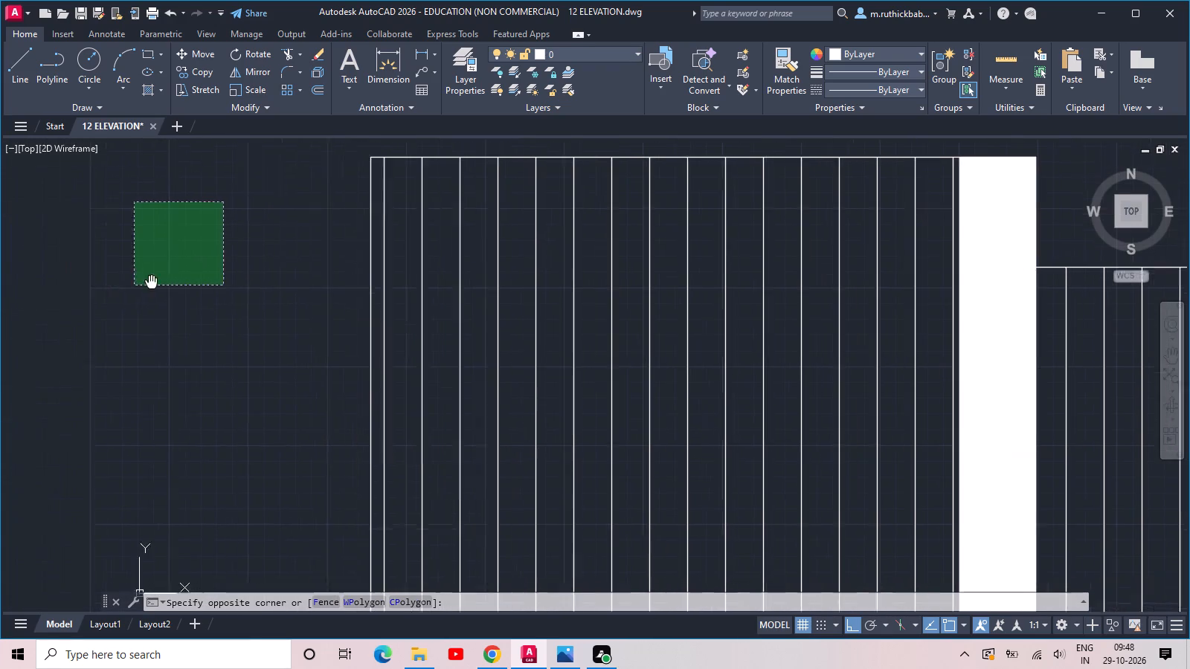
pyautogui.moveTo(158, 282); pyautogui.dragTo(216, 276, button='middle')
pyautogui.click(213, 275)
pyautogui.scroll(-2, 202, 256)
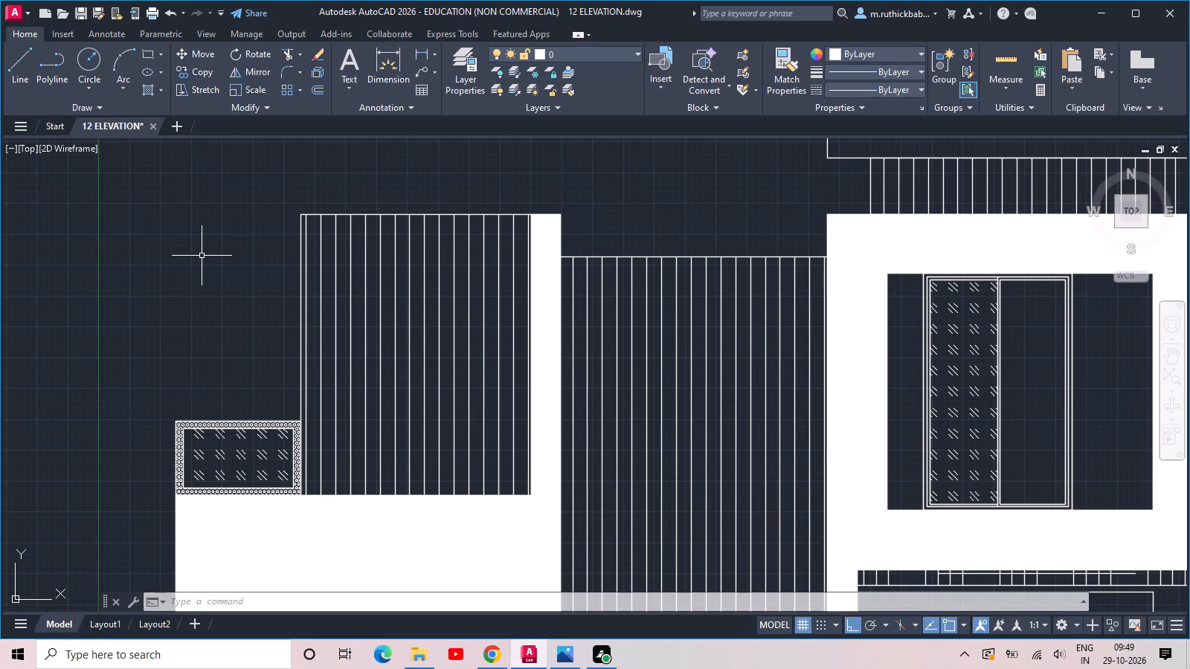
pyautogui.scroll(-3, 310, 248)
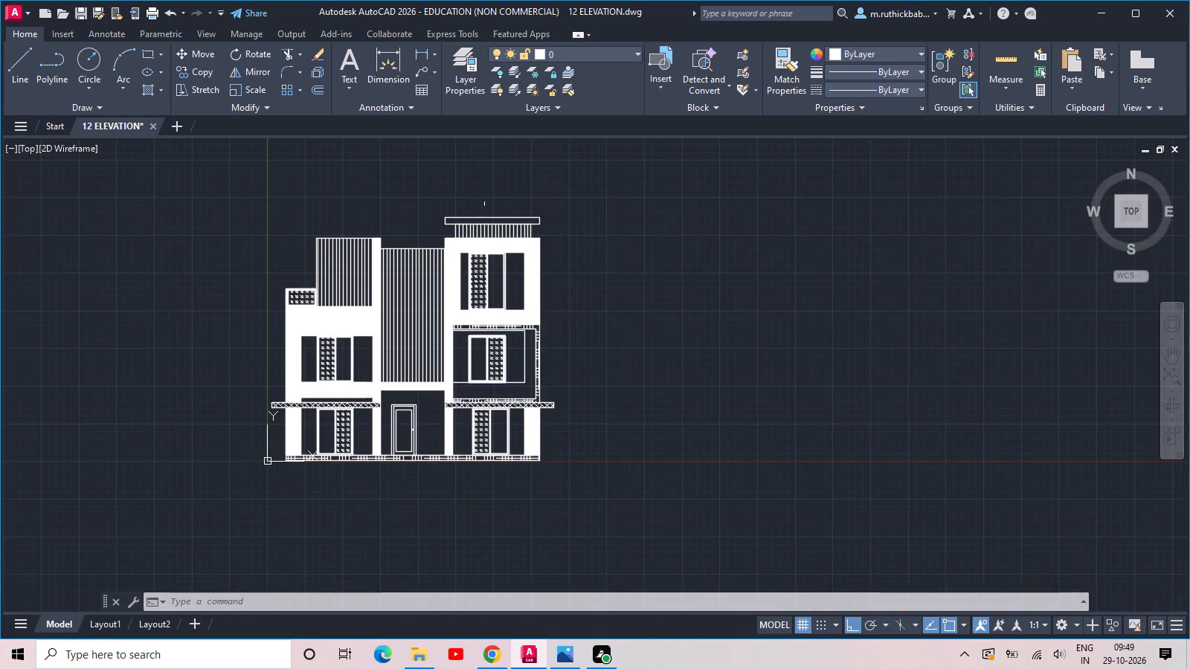
# Examine the plain roof slab above the right-hand block from end to end, together with the slats beneath it.
pyautogui.scroll(5, 477, 224)
pyautogui.moveTo(434, 205); pyautogui.dragTo(541, 197, button='middle')
pyautogui.scroll(-2, 587, 198)
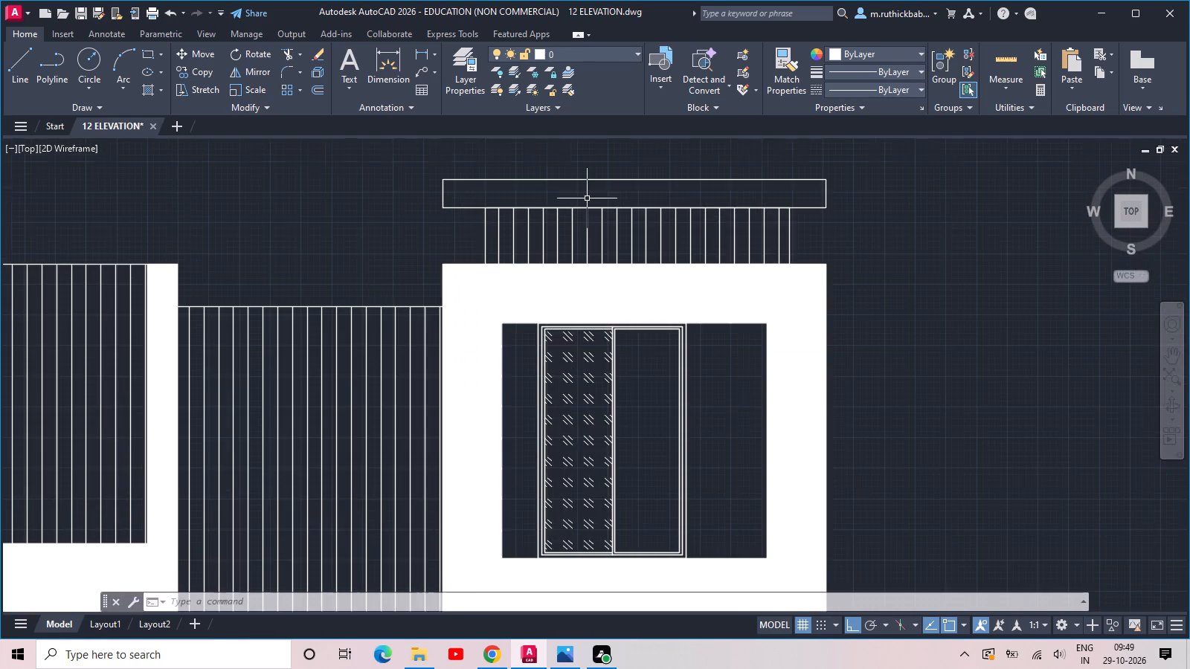
pyautogui.scroll(-2, 587, 198)
pyautogui.scroll(2, 587, 219)
pyautogui.scroll(-1, 585, 216)
pyautogui.scroll(3, 585, 205)
pyautogui.moveTo(594, 178); pyautogui.dragTo(602, 242, button='middle')
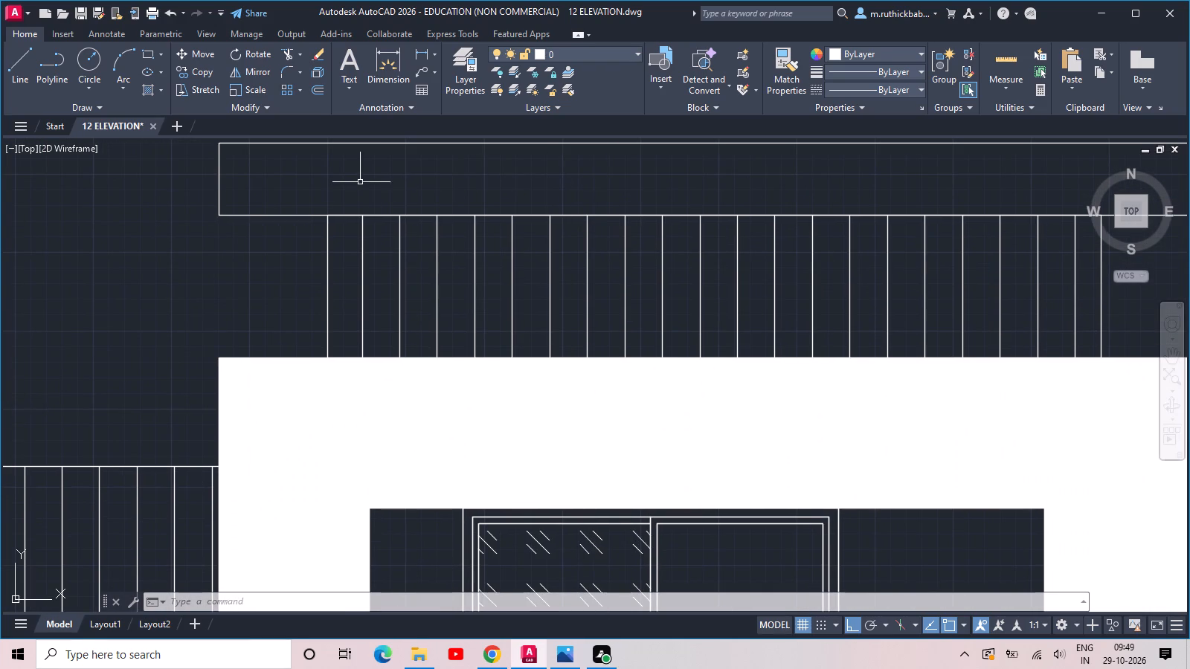
pyautogui.click(251, 164)
pyautogui.moveTo(742, 192); pyautogui.dragTo(437, 256, button='middle')
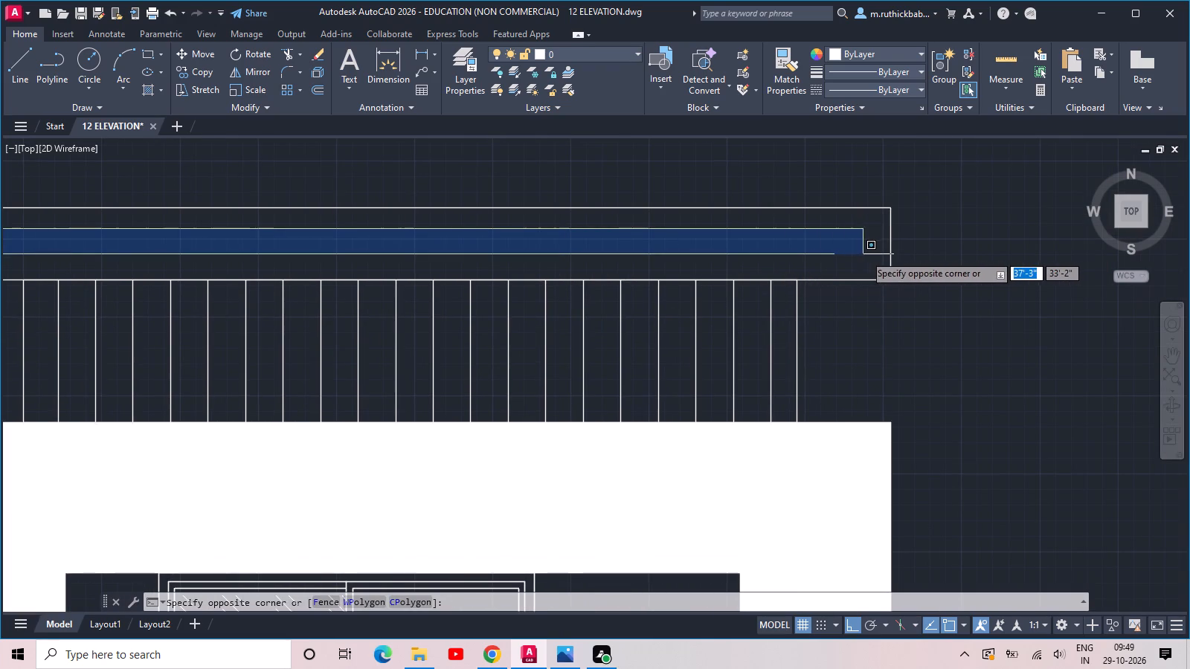
pyautogui.click(871, 254)
pyautogui.scroll(-2, 774, 255)
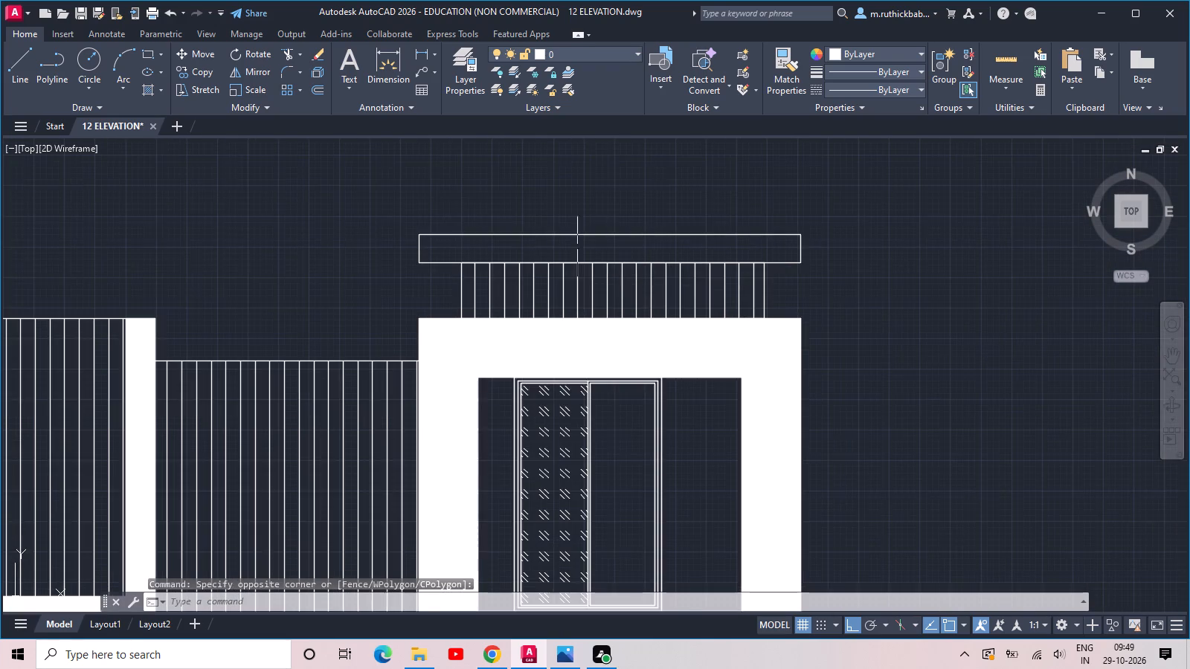
pyautogui.scroll(4, 422, 250)
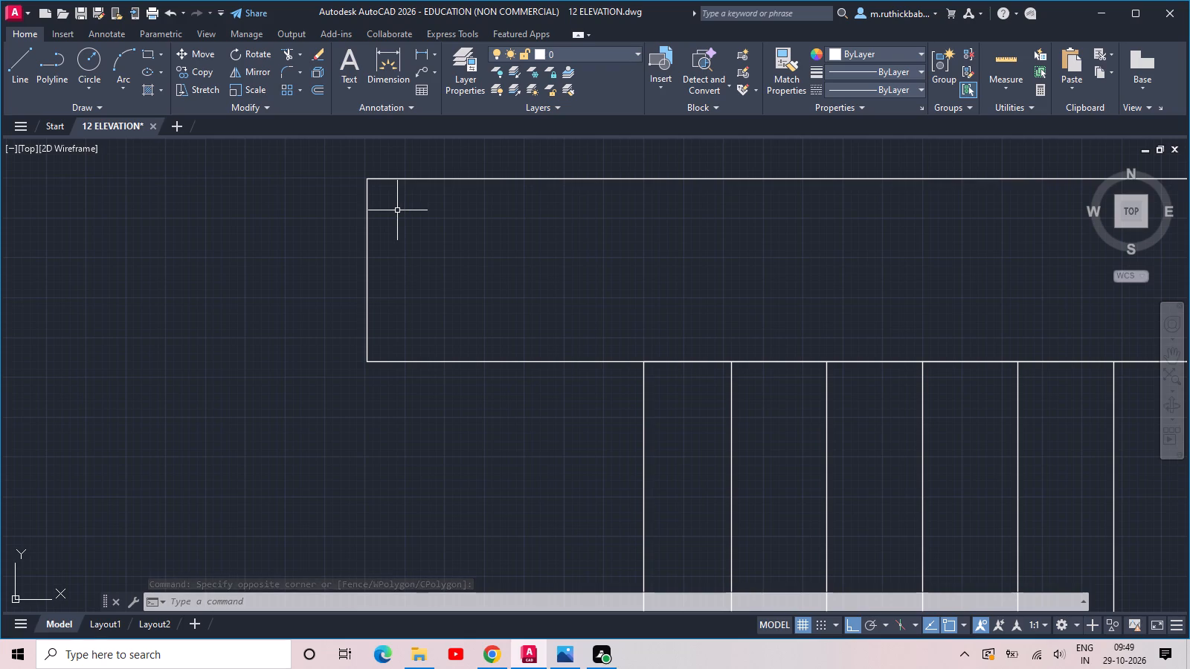
pyautogui.click(397, 210)
pyautogui.moveTo(734, 311); pyautogui.dragTo(315, 348, button='middle')
pyautogui.moveTo(991, 340); pyautogui.dragTo(579, 355, button='middle')
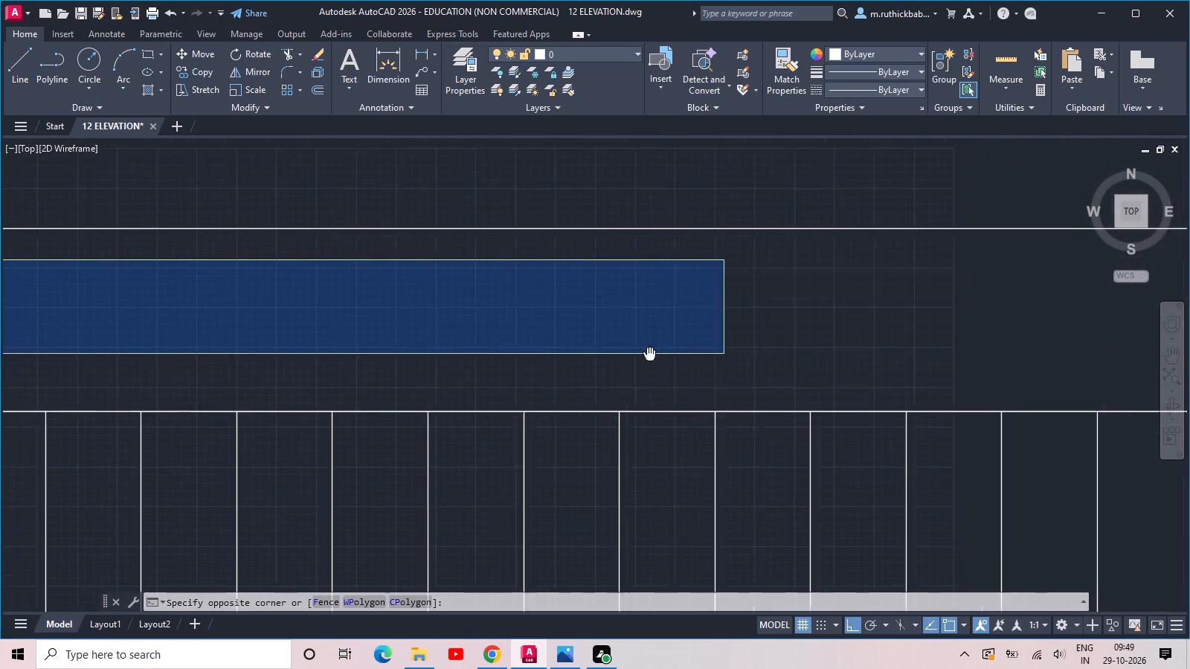
pyautogui.moveTo(579, 355); pyautogui.dragTo(258, 360, button='middle')
pyautogui.moveTo(881, 375); pyautogui.dragTo(33, 359, button='middle')
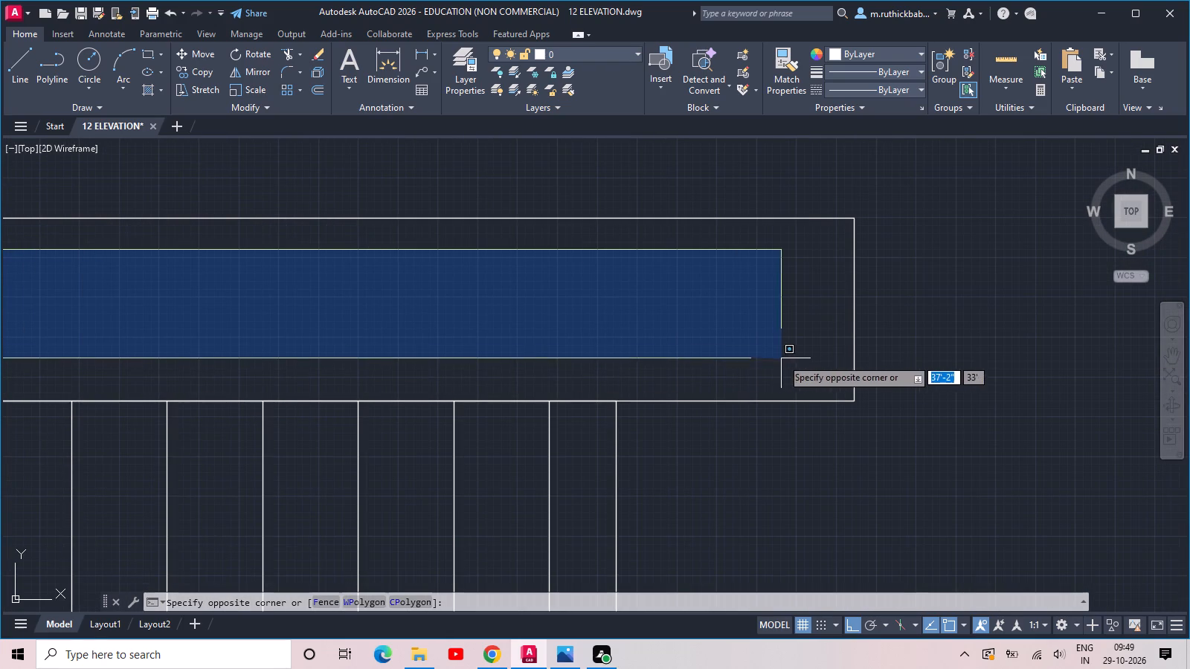
pyautogui.click(826, 373)
pyautogui.scroll(-3, 781, 358)
pyautogui.scroll(-1, 701, 352)
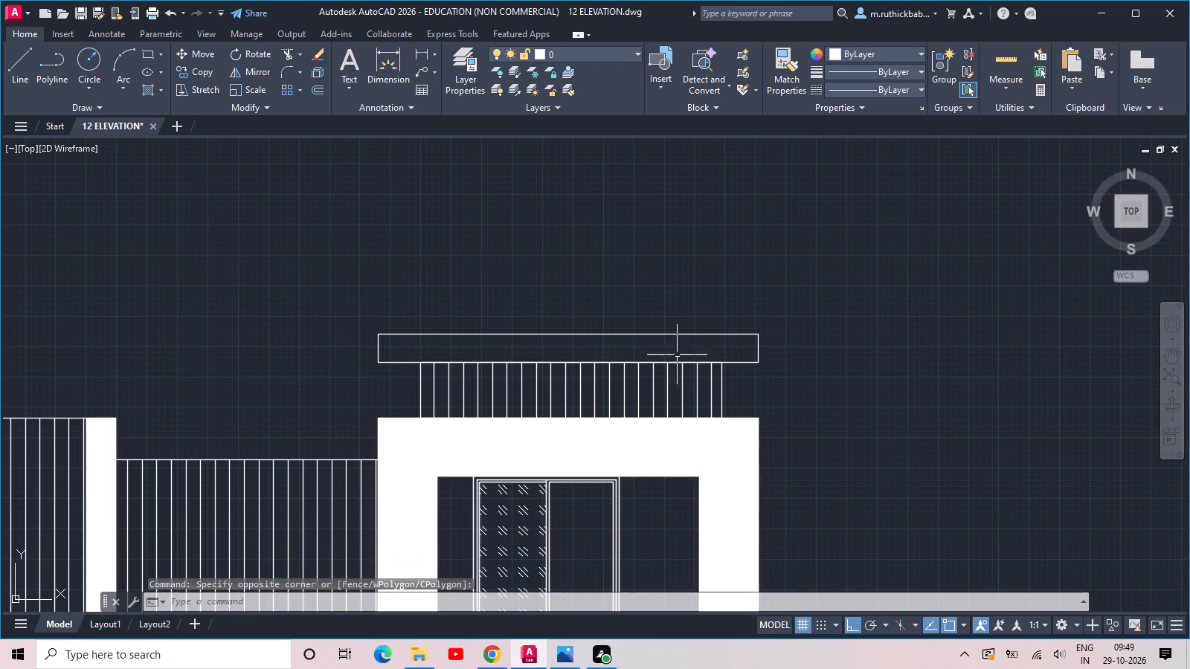
# Examine the slatted panels, solid walls and window hatching across the whole elevation.
pyautogui.moveTo(441, 392); pyautogui.dragTo(781, 280, button='middle')
pyautogui.scroll(1, 390, 314)
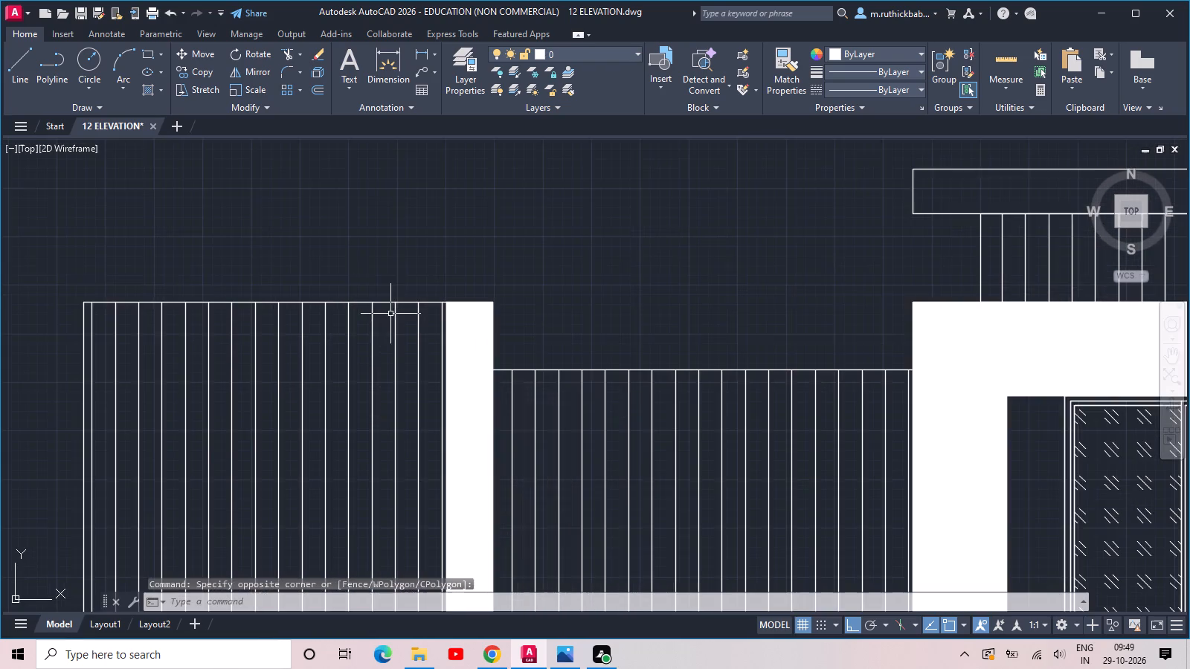
pyautogui.scroll(3, 492, 325)
pyautogui.scroll(-3, 324, 291)
pyautogui.moveTo(259, 304); pyautogui.dragTo(710, 173, button='middle')
pyautogui.scroll(-3, 710, 173)
pyautogui.scroll(2, 787, 340)
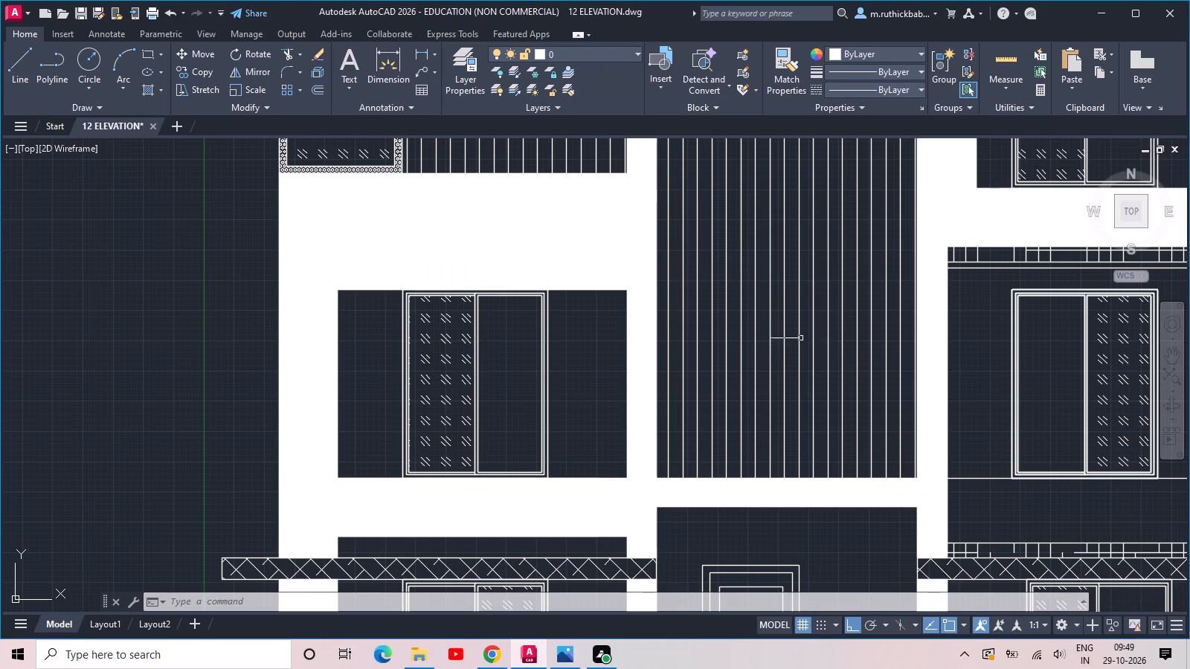
pyautogui.moveTo(833, 334); pyautogui.dragTo(741, 361, button='middle')
pyautogui.scroll(2, 741, 360)
pyautogui.scroll(-4, 736, 356)
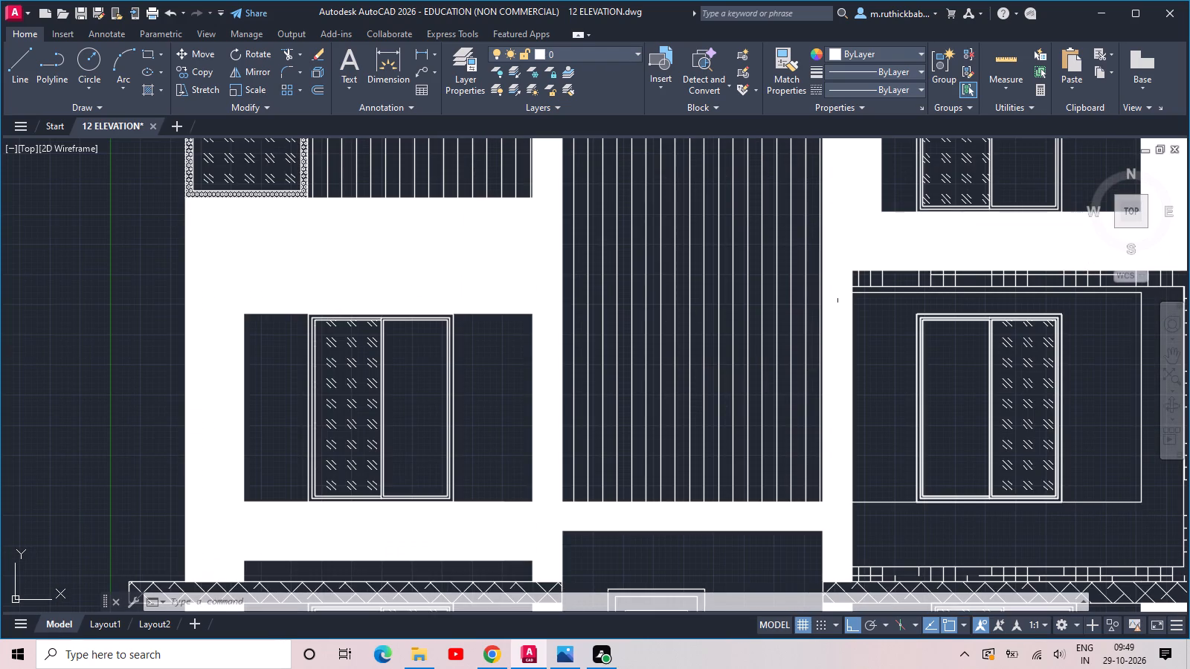
pyautogui.moveTo(931, 265); pyautogui.dragTo(296, 289, button='middle')
pyautogui.scroll(-3, 290, 232)
pyautogui.moveTo(290, 232); pyautogui.dragTo(639, 281, button='middle')
pyautogui.moveTo(686, 285); pyautogui.dragTo(766, 291, button='middle')
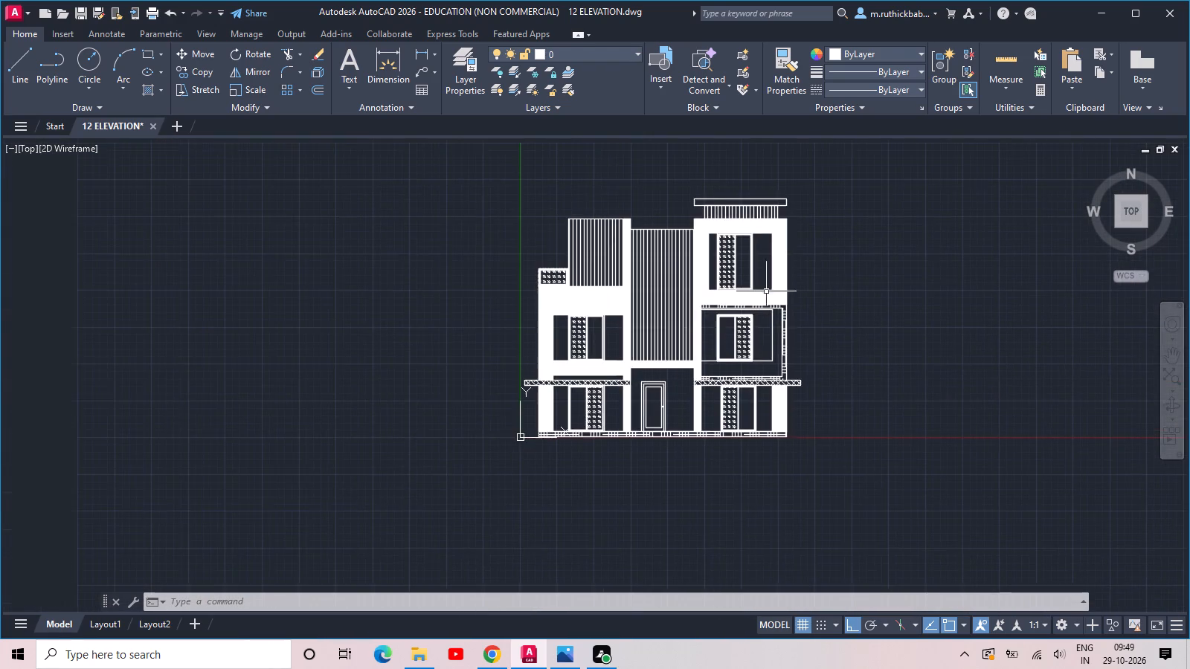
pyautogui.scroll(3, 519, 202)
pyautogui.moveTo(831, 301); pyautogui.dragTo(553, 146, button='middle')
pyautogui.moveTo(586, 217); pyautogui.dragTo(597, 381, button='middle')
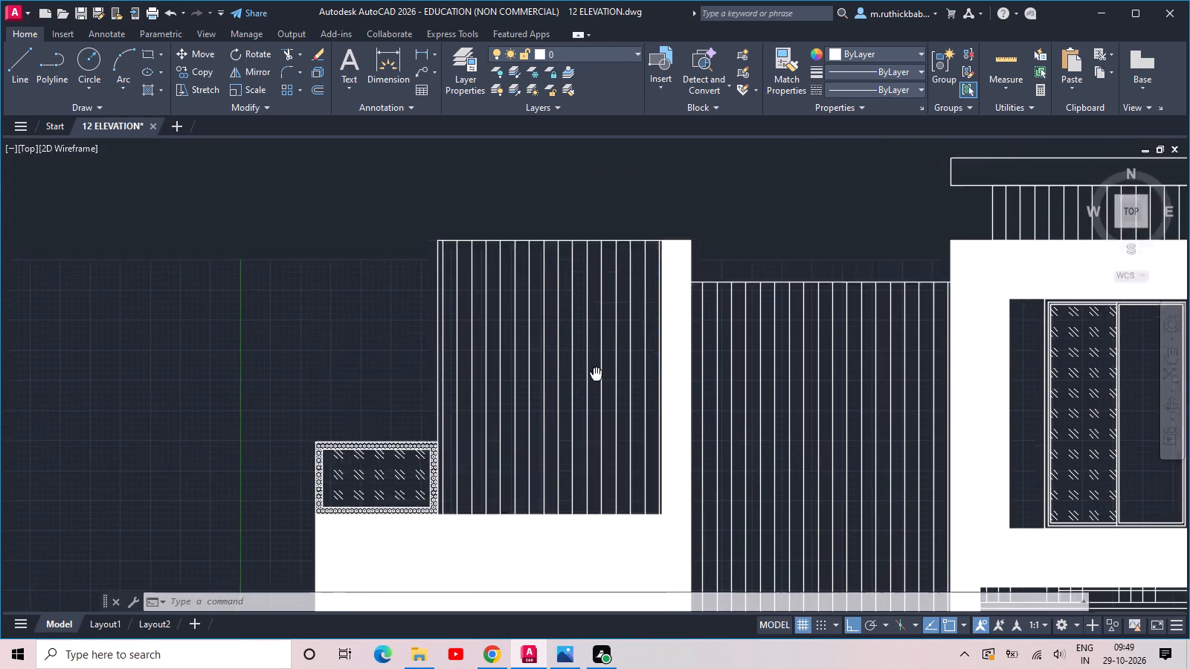
pyautogui.moveTo(597, 381); pyautogui.dragTo(606, 412, button='middle')
pyautogui.scroll(2, 654, 324)
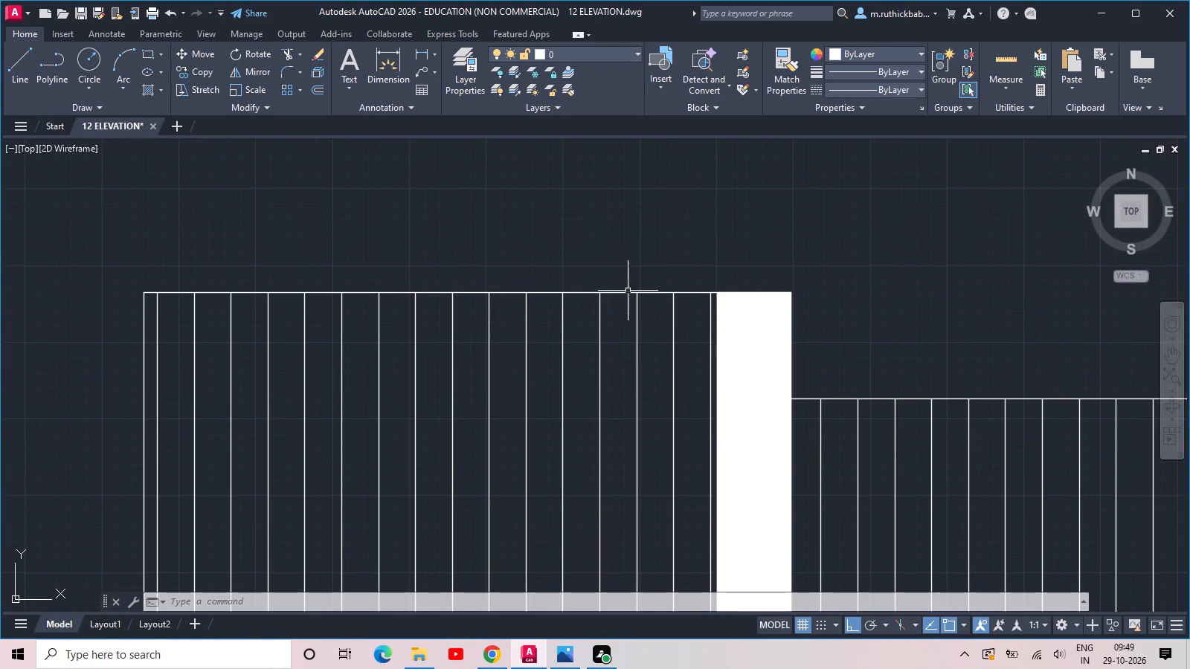
pyautogui.scroll(2, 628, 291)
pyautogui.scroll(-2, 628, 291)
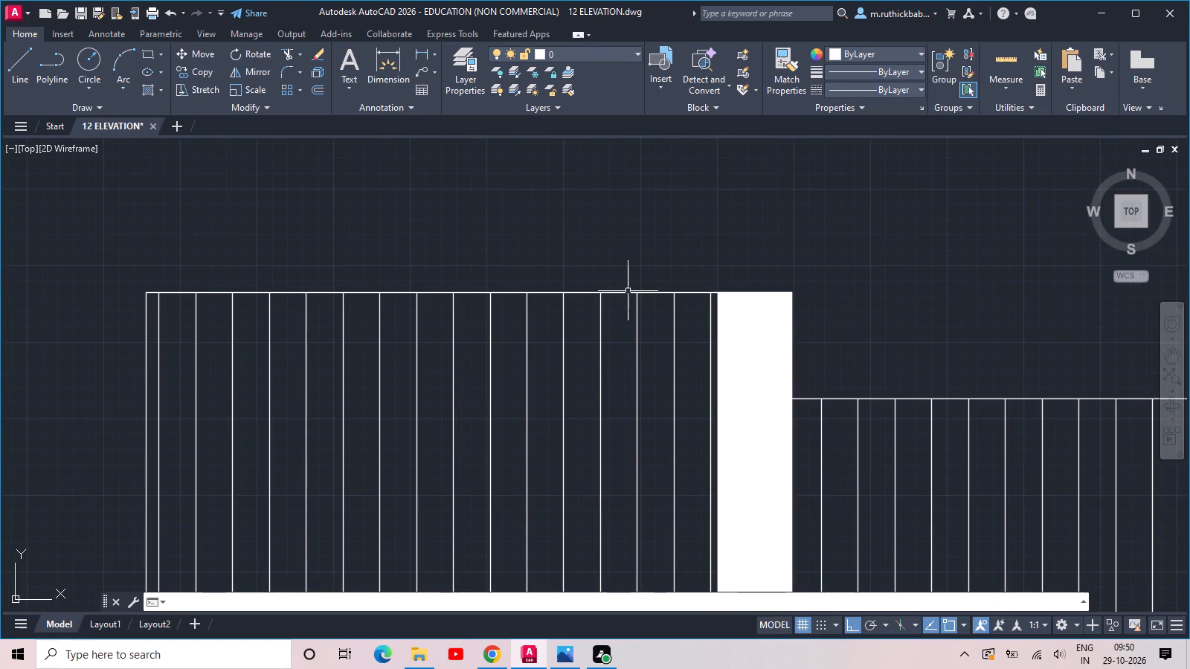
pyautogui.scroll(-3, 649, 300)
pyautogui.moveTo(709, 320); pyautogui.dragTo(663, 266, button='middle')
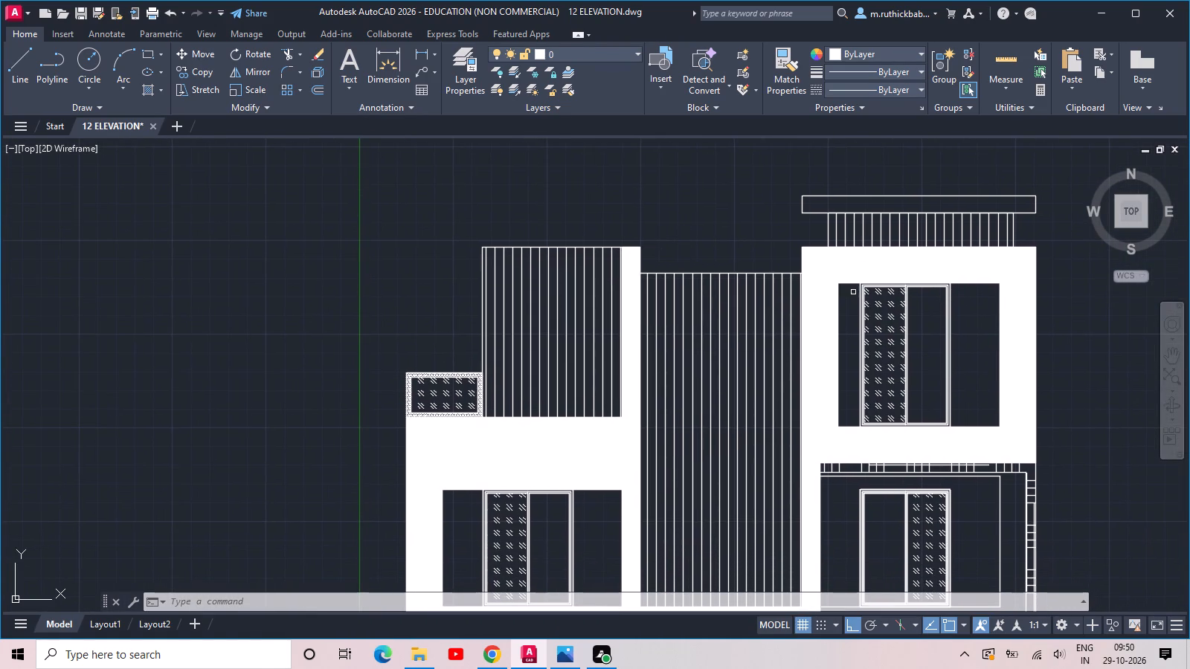
pyautogui.scroll(2, 779, 275)
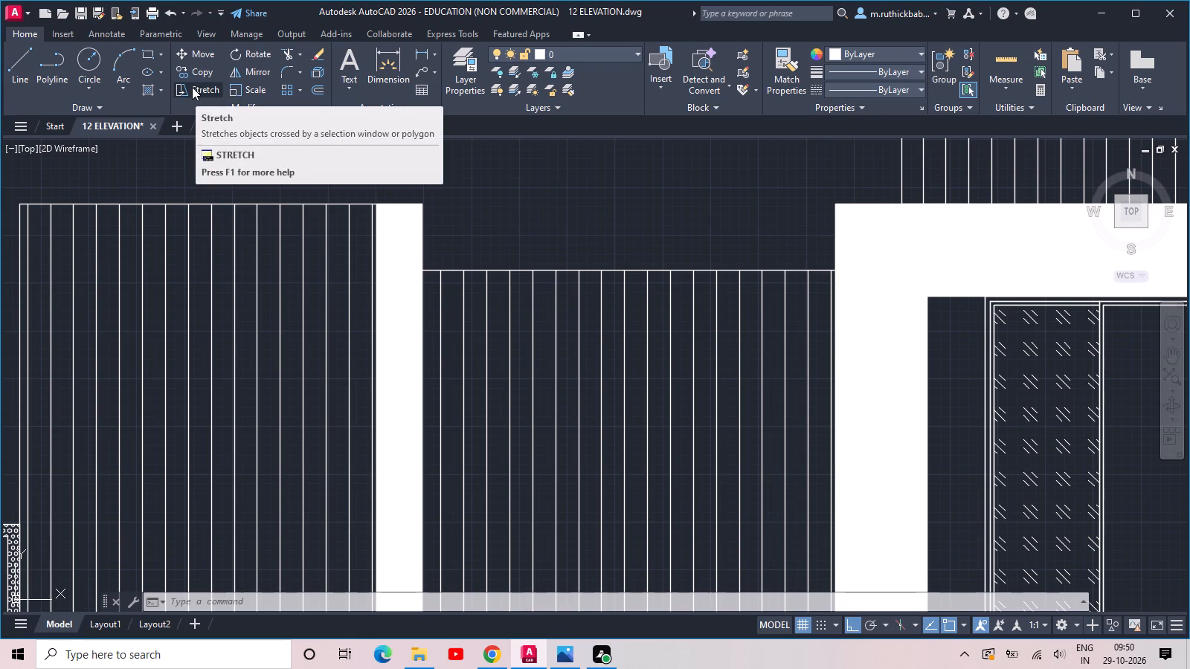
# Inspect the solid hatch of the narrow wall strip between the left-hand and central slatted panels.
pyautogui.click(472, 177)
pyautogui.click(475, 193)
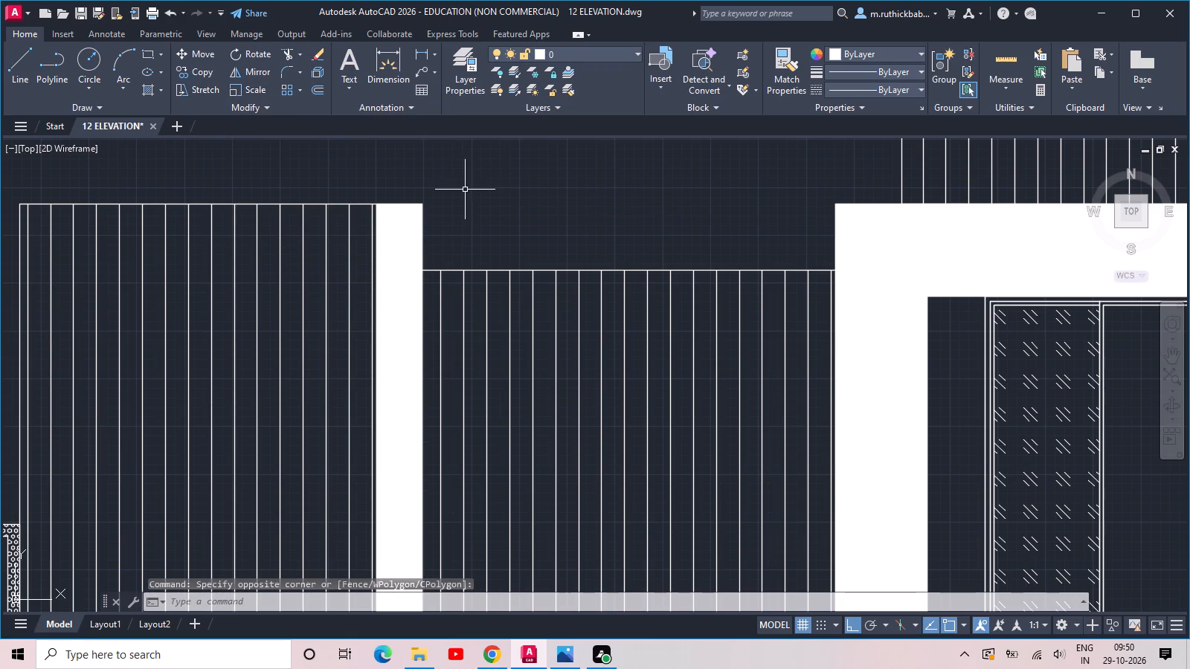
pyautogui.click(399, 240)
pyautogui.click(481, 226)
pyautogui.press('Escape')
pyautogui.press('Escape')
pyautogui.press('Escape')
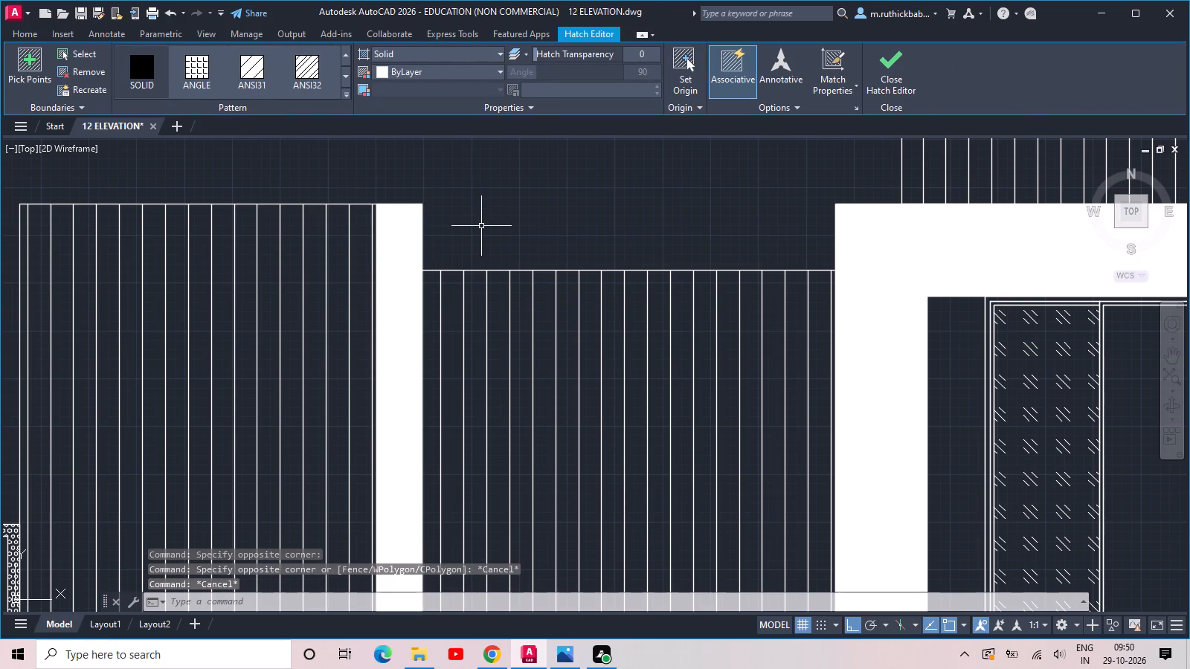
pyautogui.scroll(-2, 512, 178)
pyautogui.moveTo(603, 224); pyautogui.dragTo(596, 241, button='middle')
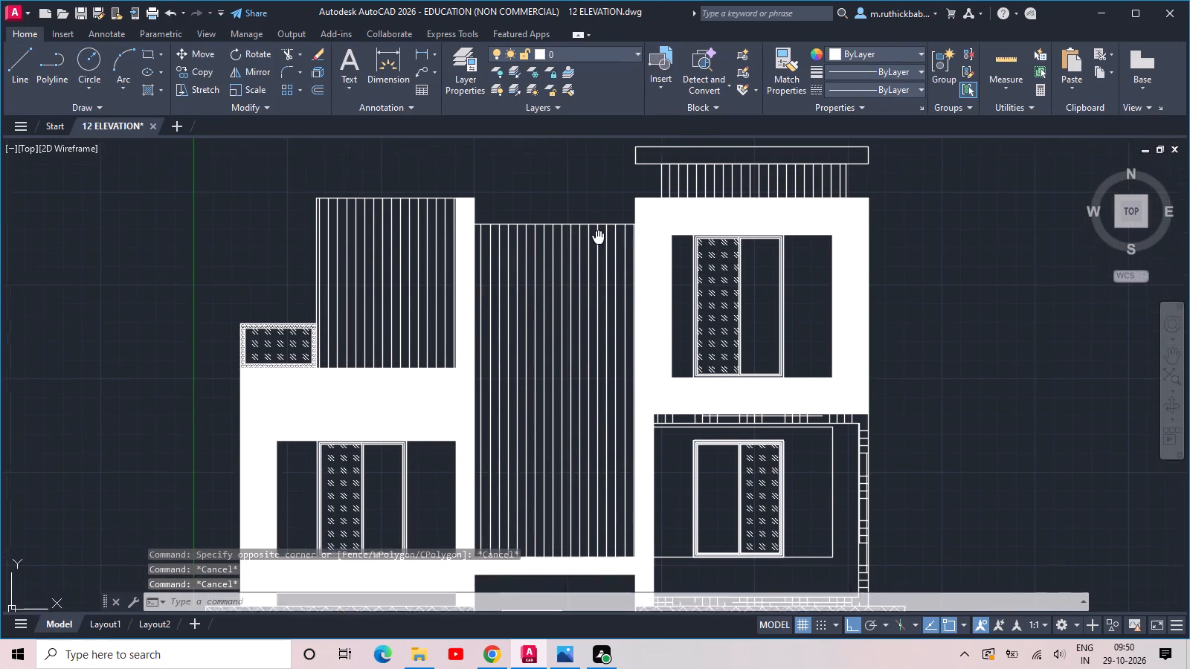
# Examine the tops of the slatted panels and narrow wall strip, and the plain roof slab above the right-hand block.
pyautogui.moveTo(596, 241); pyautogui.dragTo(593, 251, button='middle')
pyautogui.scroll(1, 593, 253)
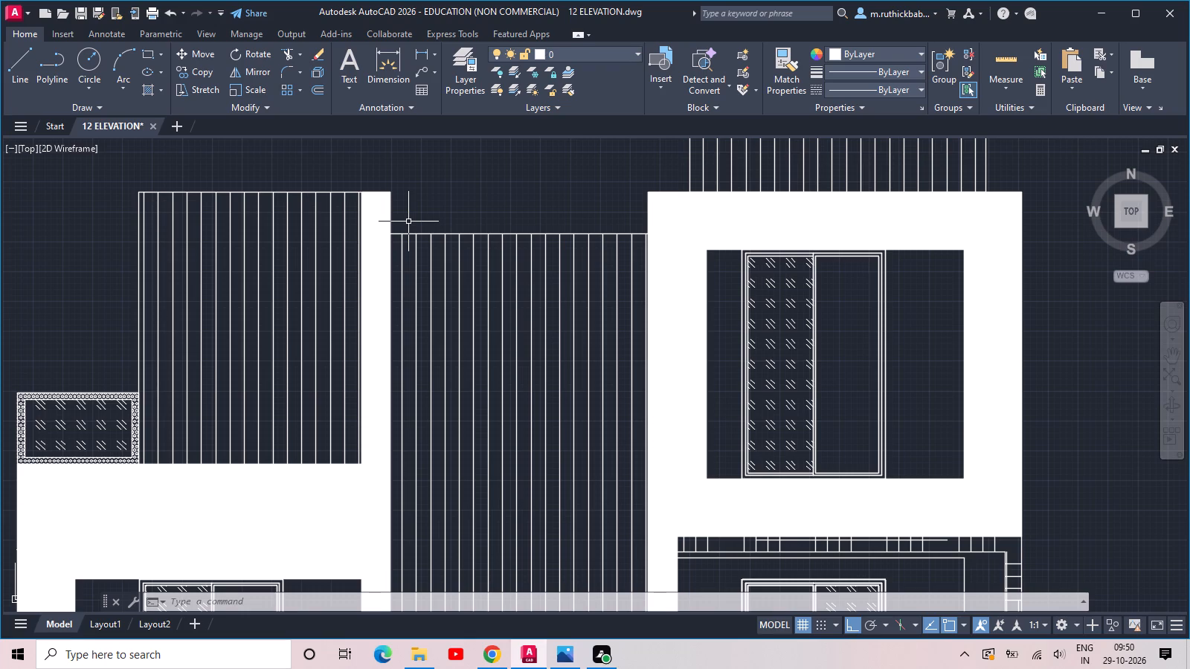
pyautogui.scroll(1, 408, 222)
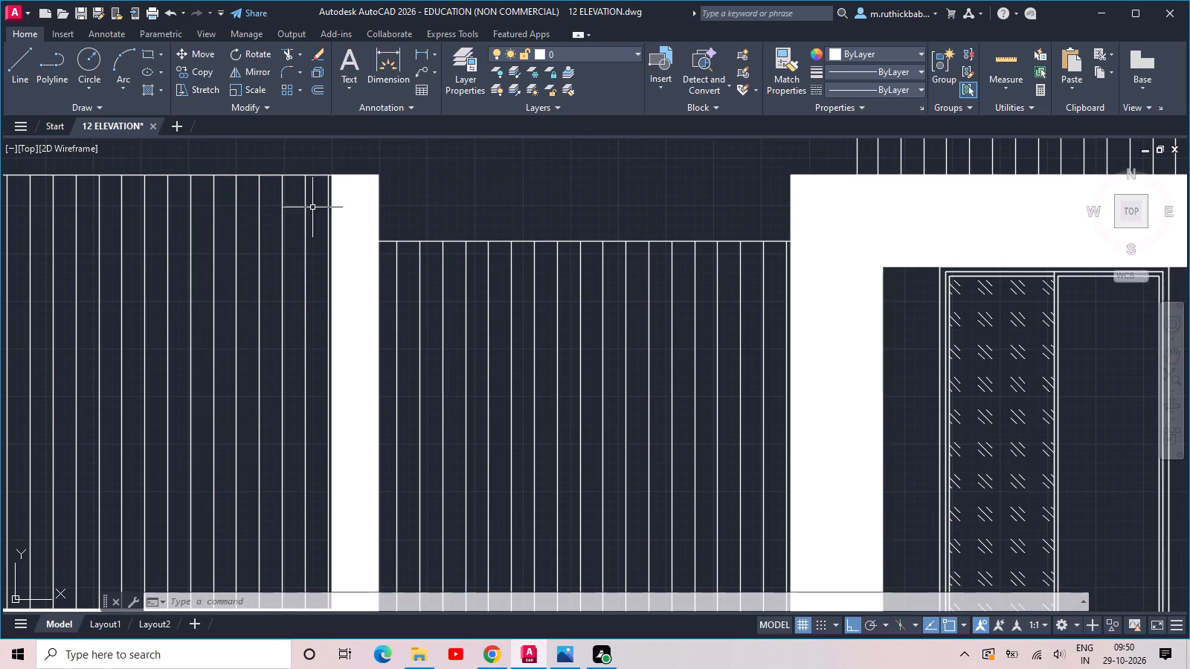
pyautogui.scroll(1, 365, 219)
pyautogui.moveTo(544, 205); pyautogui.dragTo(535, 213, button='middle')
pyautogui.middleClick(526, 222)
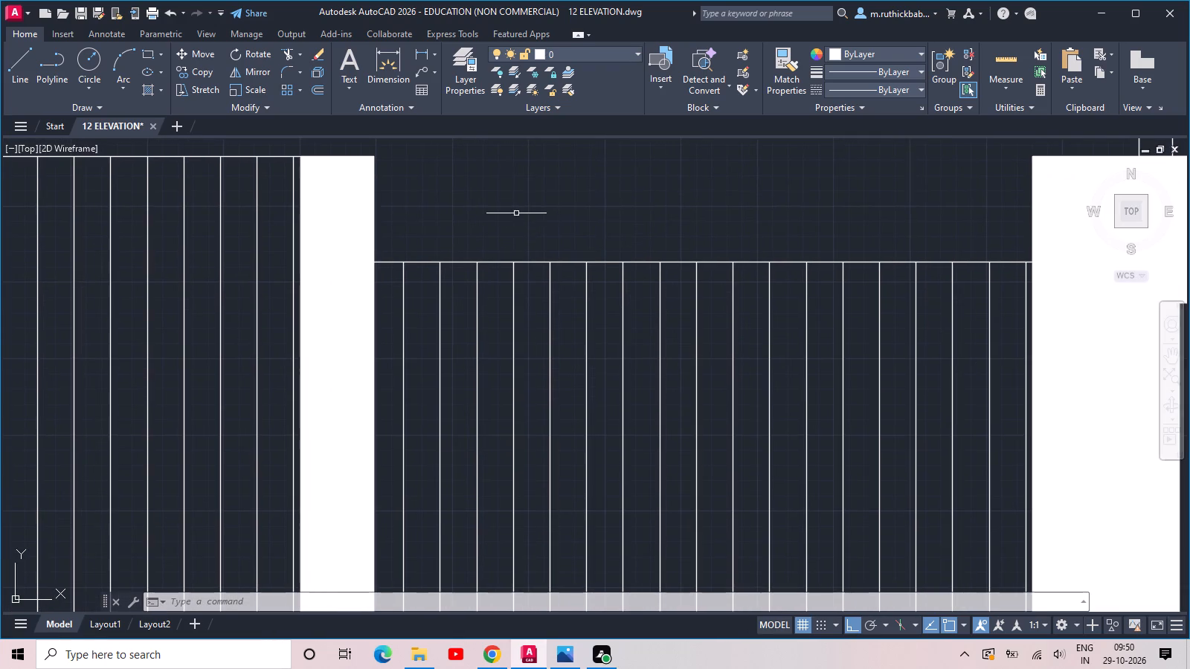
pyautogui.scroll(-1, 516, 213)
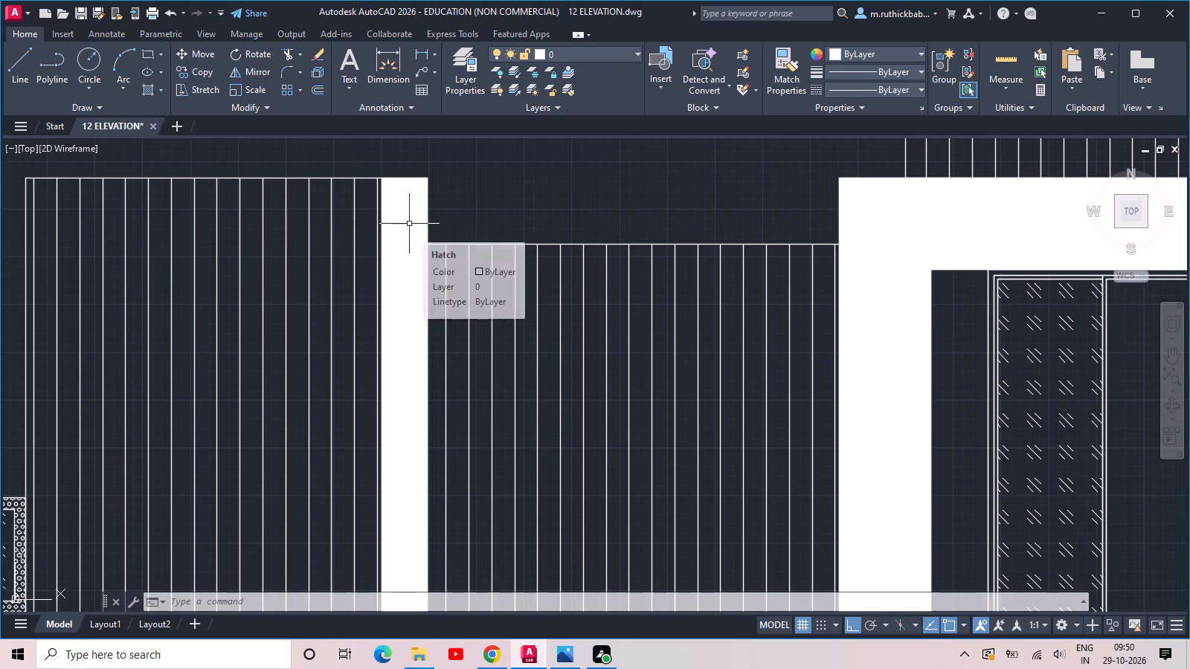
pyautogui.scroll(-2, 651, 197)
pyautogui.moveTo(651, 197); pyautogui.dragTo(529, 371, button='middle')
pyautogui.scroll(2, 665, 313)
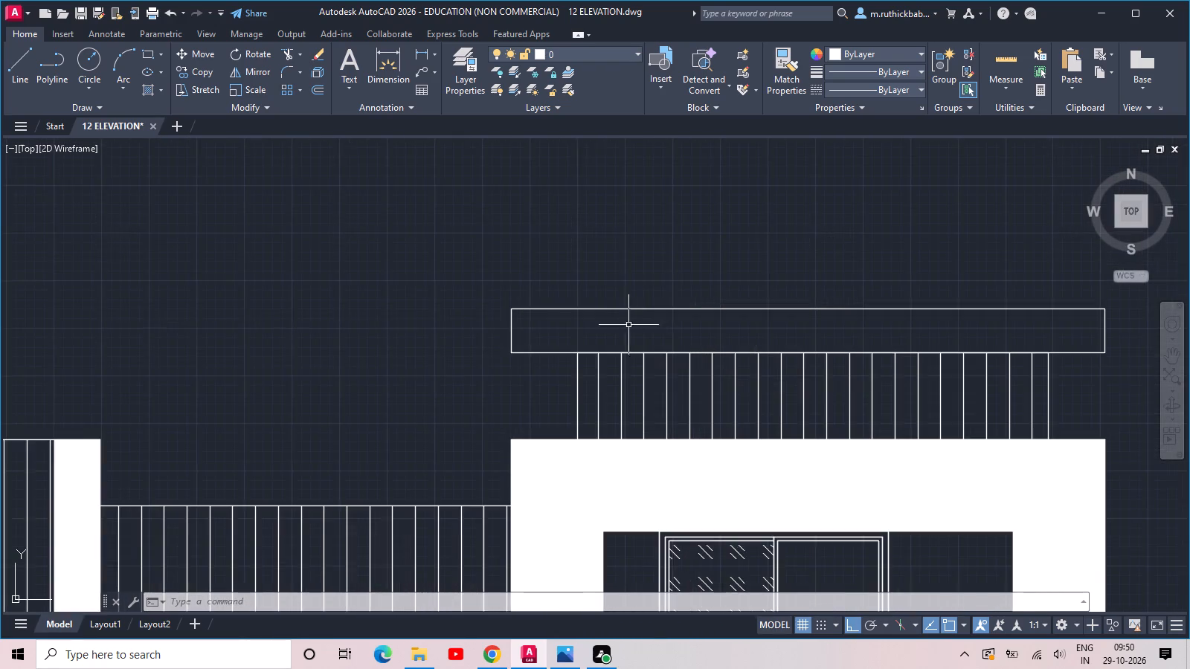
pyautogui.scroll(2, 616, 325)
pyautogui.moveTo(532, 320); pyautogui.dragTo(330, 290, button='middle')
pyautogui.scroll(-1, 325, 283)
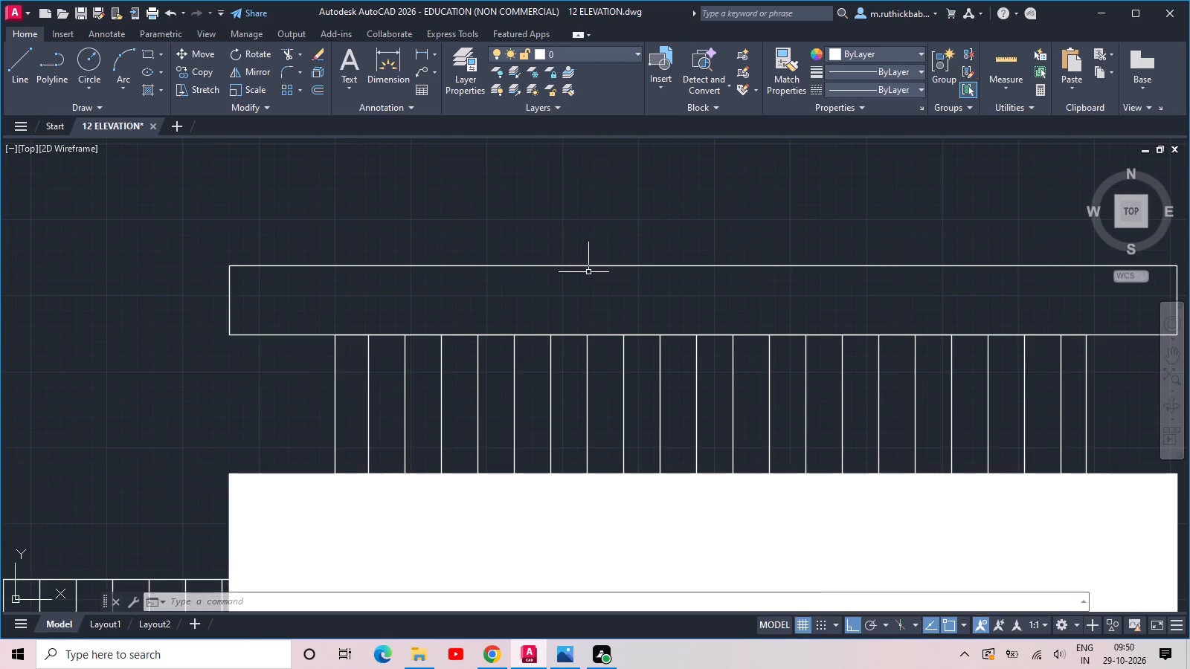
pyautogui.moveTo(599, 272); pyautogui.dragTo(475, 295, button='middle')
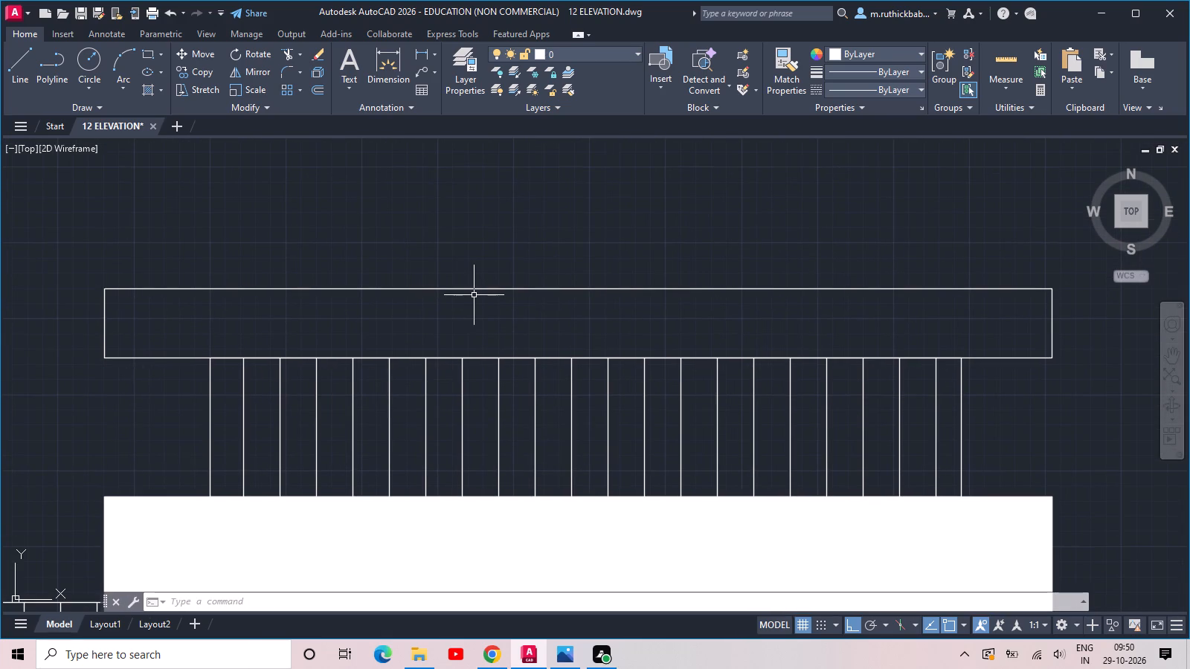
pyautogui.scroll(-2, 438, 285)
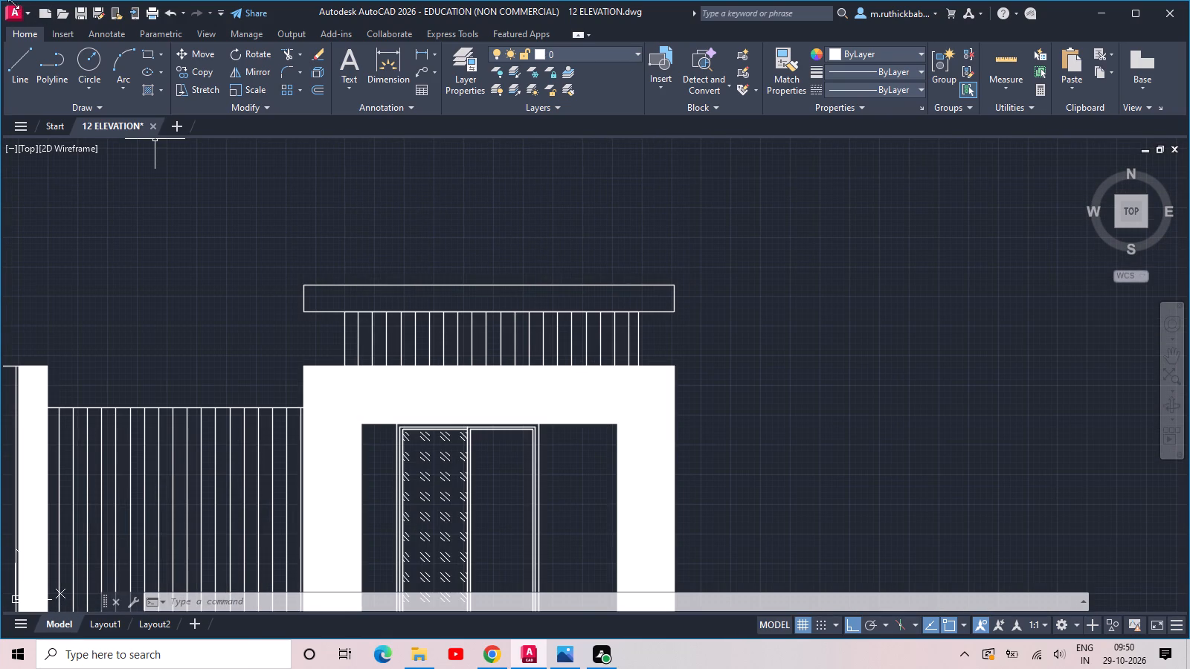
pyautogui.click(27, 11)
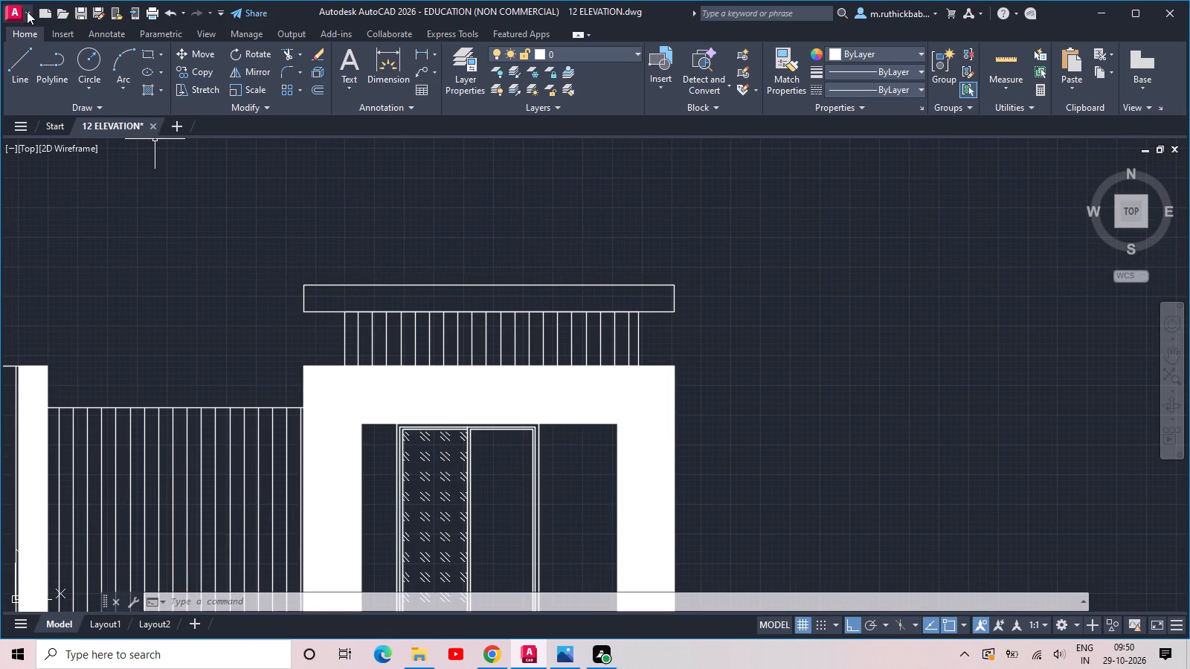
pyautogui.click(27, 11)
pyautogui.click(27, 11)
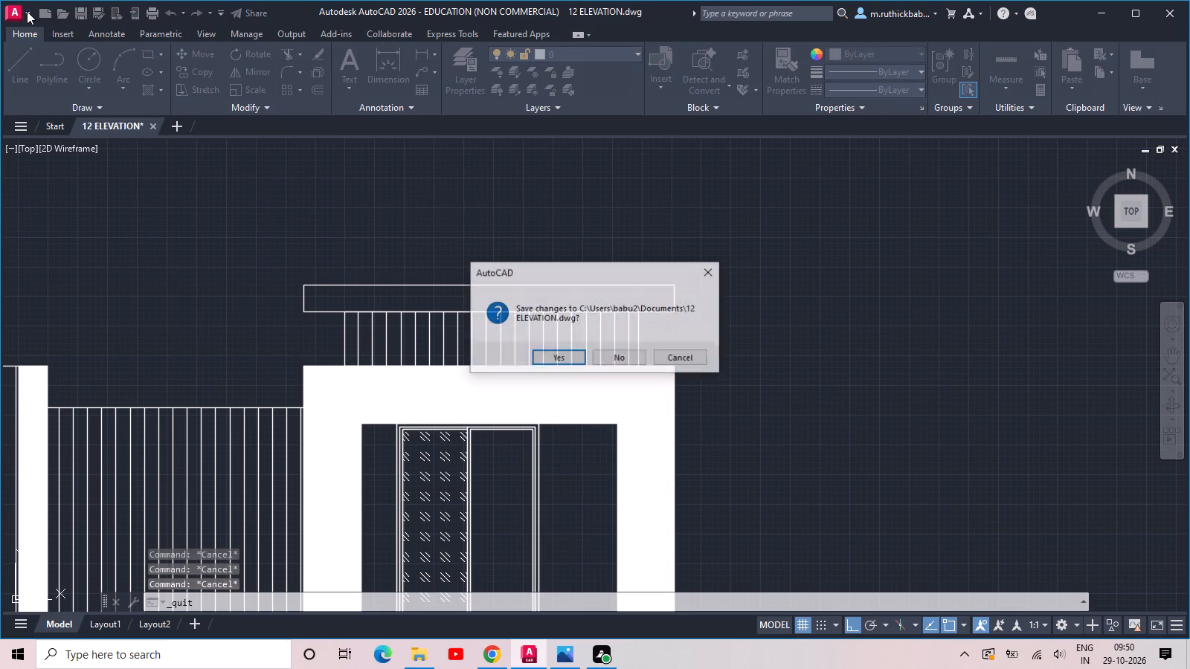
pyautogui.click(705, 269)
# Examine the upper part of the left-hand slatted panel, closing in on its outer top corner and first slats.
pyautogui.scroll(-1, 700, 266)
pyautogui.moveTo(637, 268); pyautogui.dragTo(857, 268, button='middle')
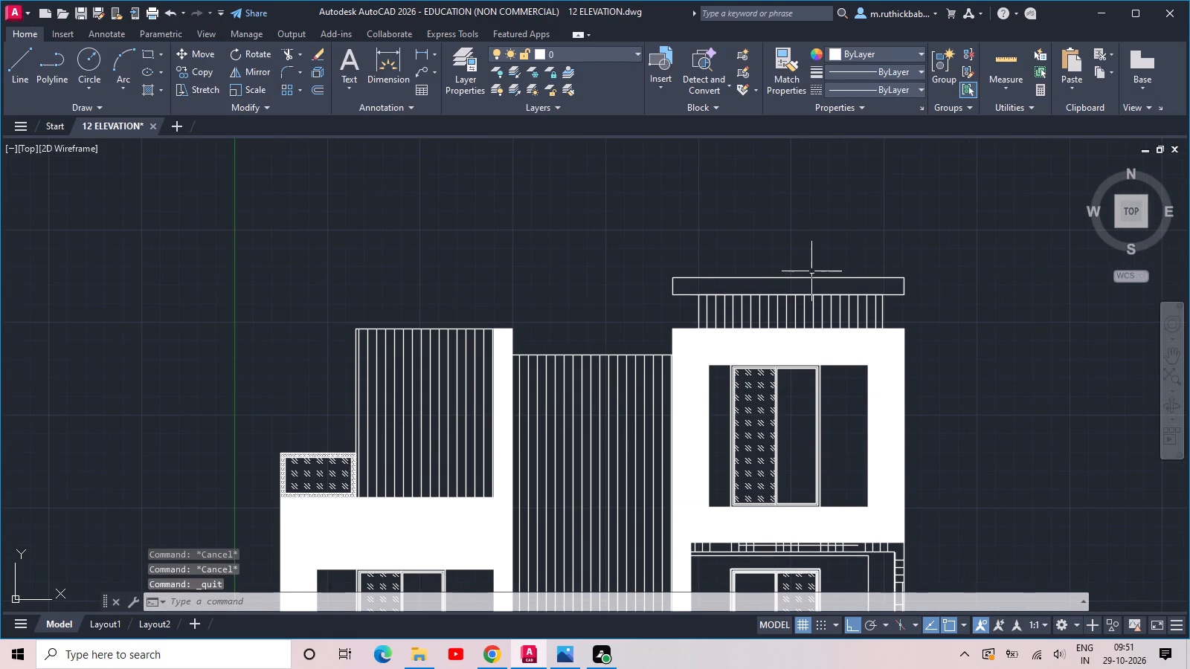
pyautogui.scroll(-2, 811, 271)
pyautogui.scroll(3, 687, 399)
pyautogui.moveTo(626, 306); pyautogui.dragTo(648, 560, button='middle')
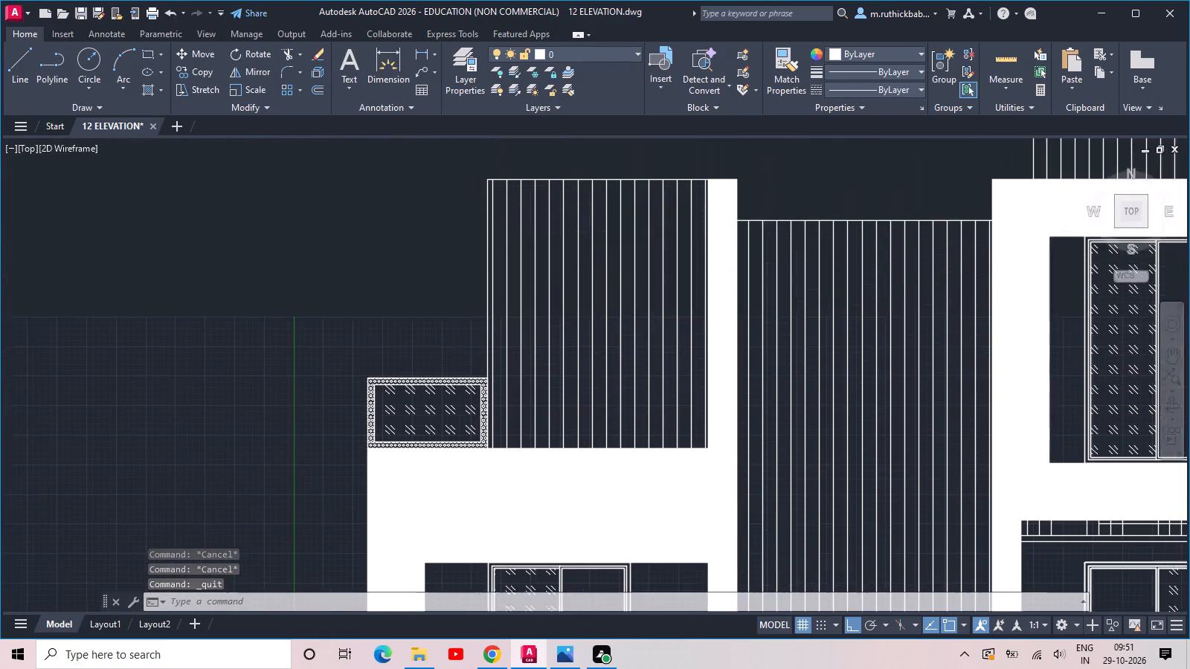
pyautogui.moveTo(648, 560); pyautogui.dragTo(649, 566, button='middle')
pyautogui.scroll(2, 617, 363)
pyautogui.scroll(-1, 613, 337)
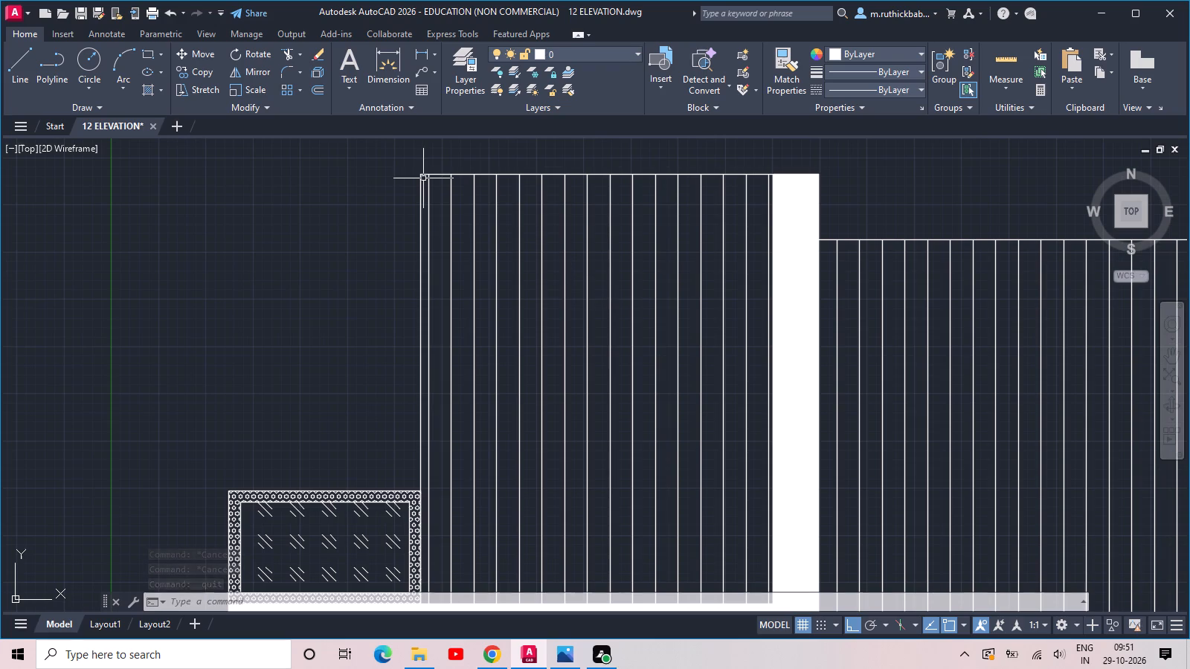
pyautogui.scroll(6, 423, 178)
pyautogui.click(417, 169)
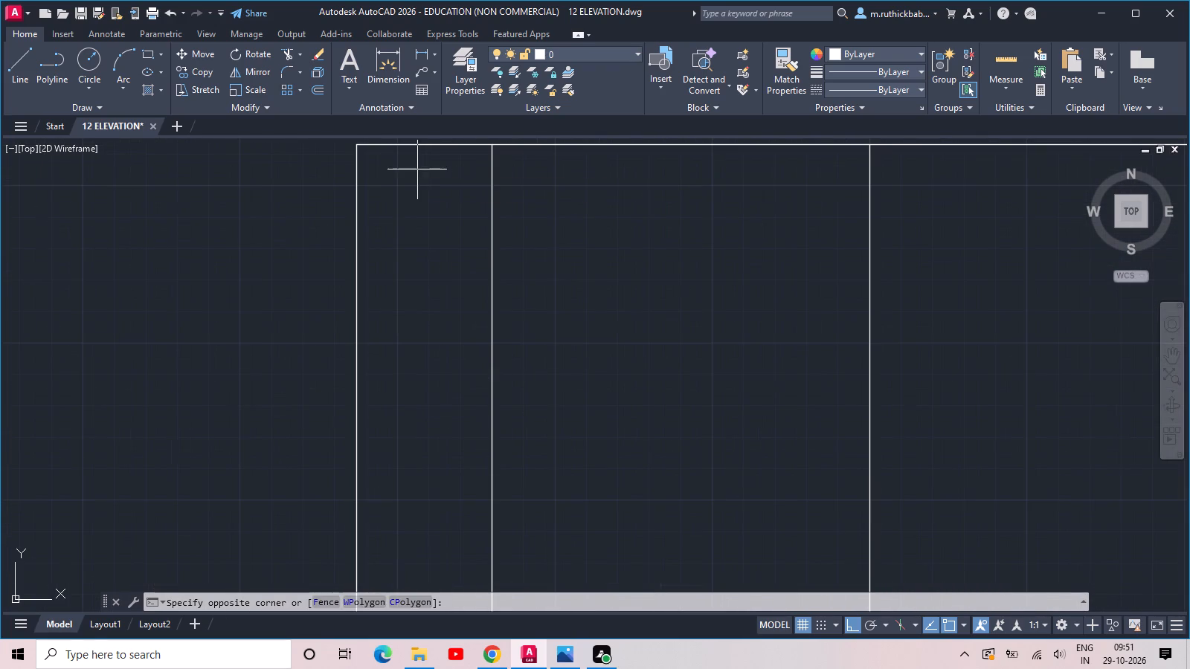
pyautogui.click(392, 157)
pyautogui.scroll(-2, 396, 172)
pyautogui.moveTo(422, 185); pyautogui.dragTo(387, 249, button='middle')
pyautogui.scroll(-2, 393, 242)
pyautogui.moveTo(496, 285); pyautogui.dragTo(444, 202, button='middle')
pyautogui.scroll(-2, 452, 192)
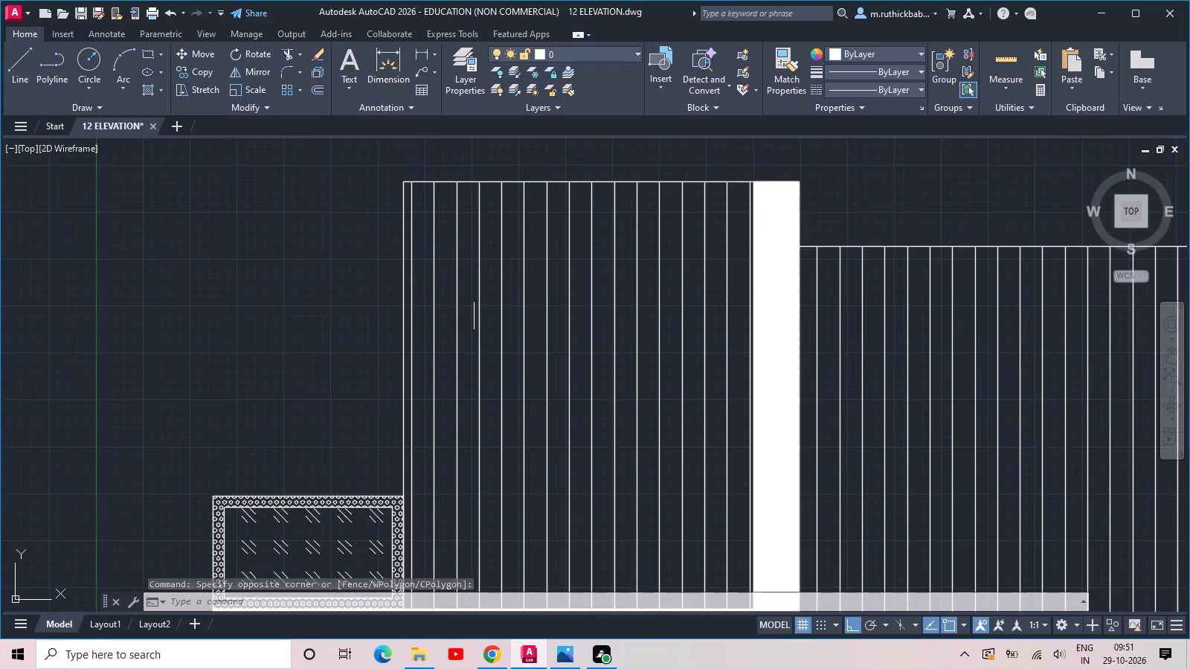
# Examine the lower end of the left-hand slatted panel where its slats meet the solid walls.
pyautogui.scroll(-1, 476, 349)
pyautogui.moveTo(480, 355); pyautogui.dragTo(495, 216, button='middle')
pyautogui.scroll(2, 565, 339)
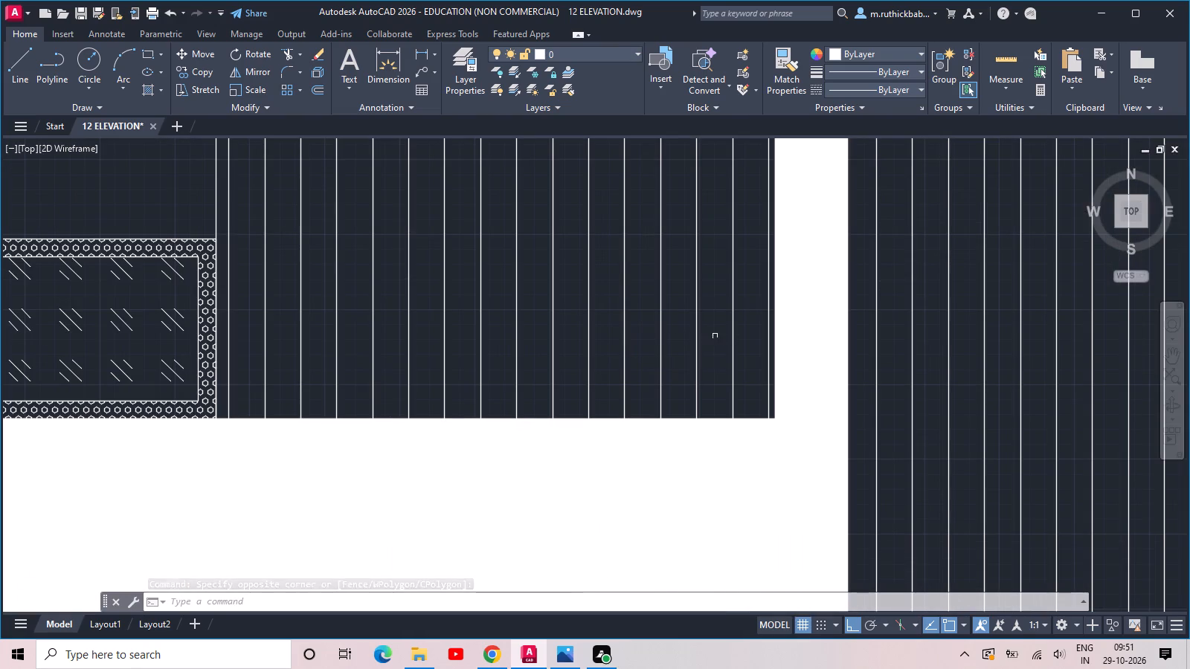
pyautogui.scroll(2, 785, 332)
pyautogui.moveTo(771, 340); pyautogui.dragTo(773, 366, button='middle')
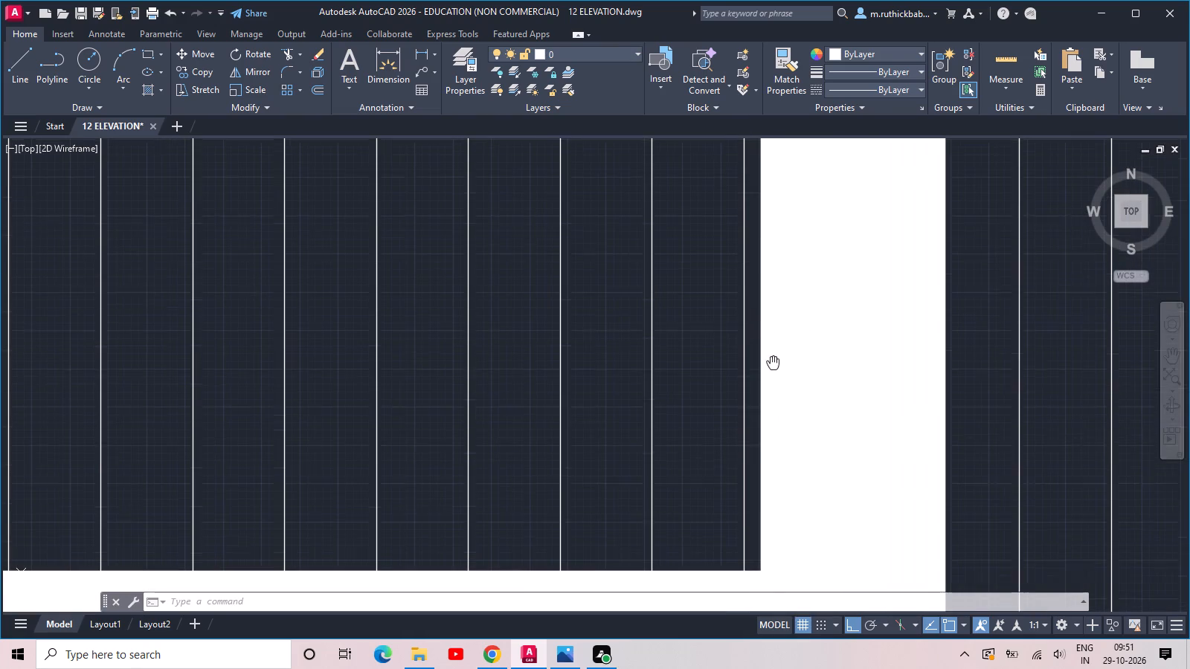
pyautogui.moveTo(773, 366); pyautogui.dragTo(776, 375, button='middle')
pyautogui.scroll(-2, 785, 393)
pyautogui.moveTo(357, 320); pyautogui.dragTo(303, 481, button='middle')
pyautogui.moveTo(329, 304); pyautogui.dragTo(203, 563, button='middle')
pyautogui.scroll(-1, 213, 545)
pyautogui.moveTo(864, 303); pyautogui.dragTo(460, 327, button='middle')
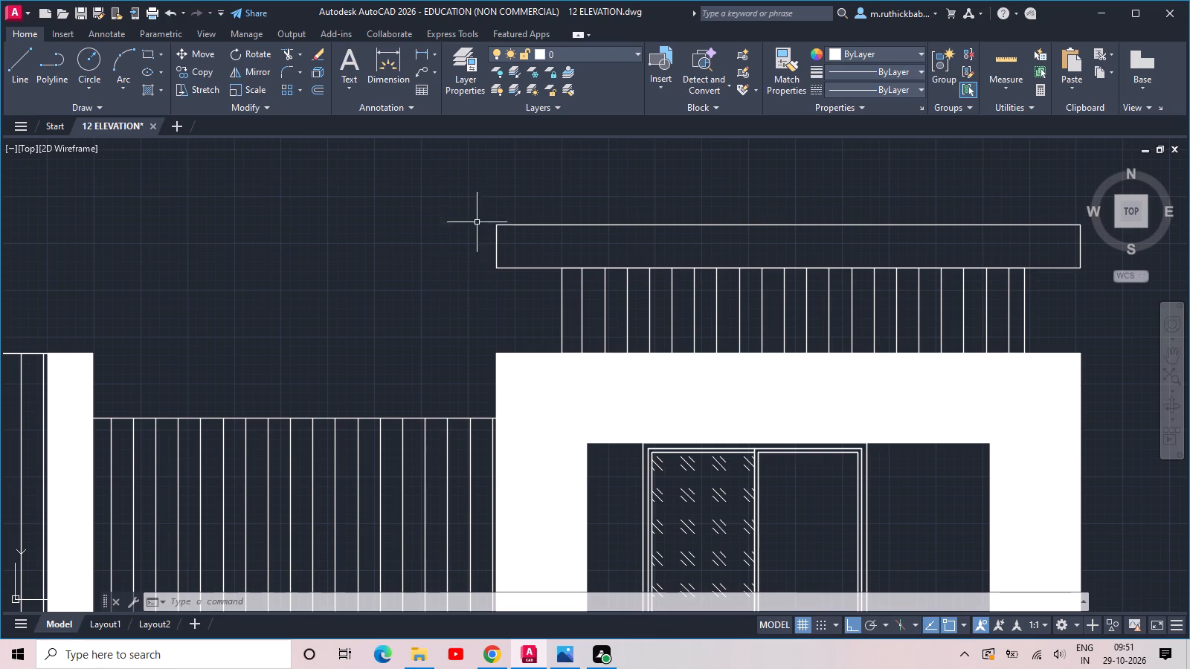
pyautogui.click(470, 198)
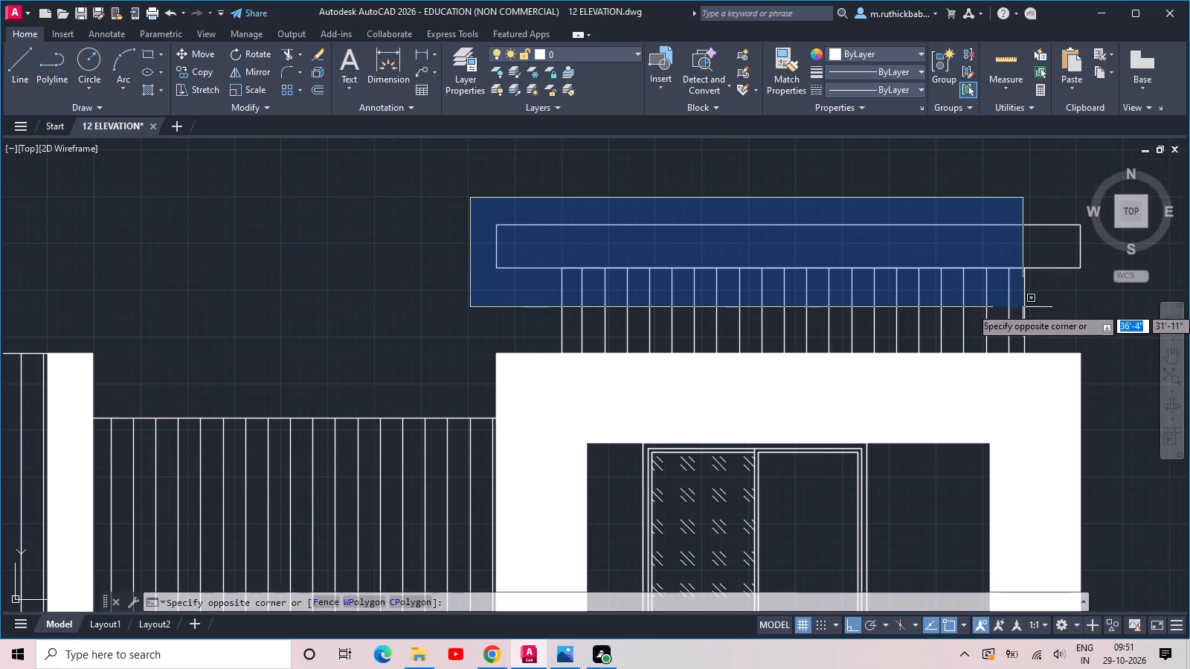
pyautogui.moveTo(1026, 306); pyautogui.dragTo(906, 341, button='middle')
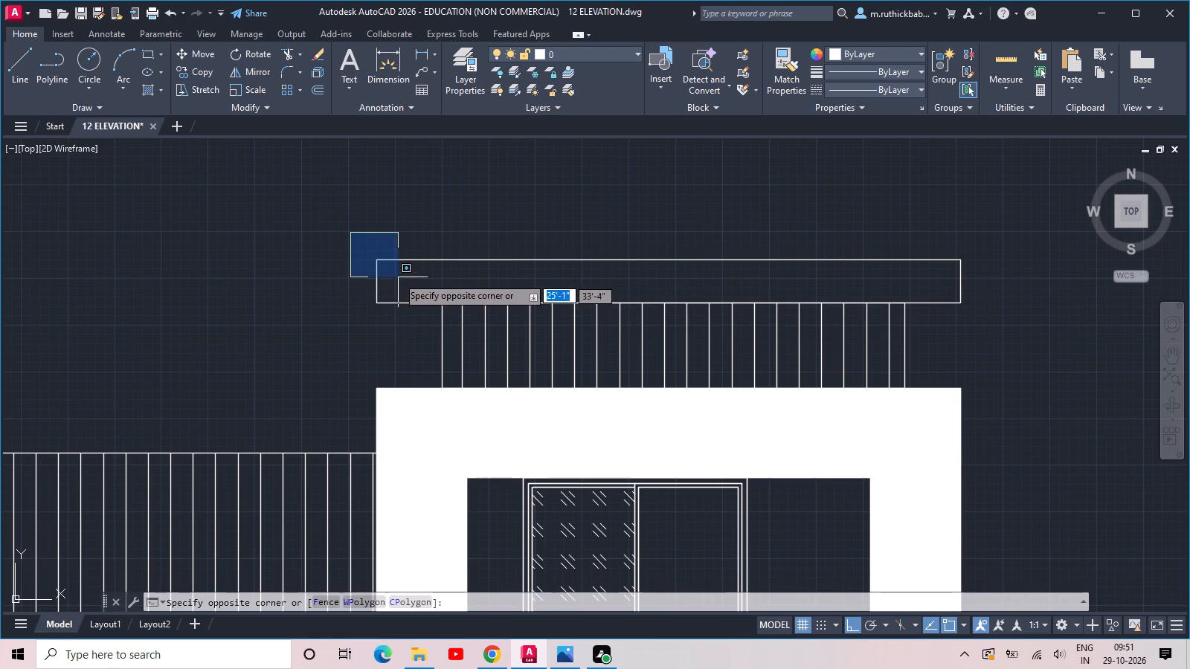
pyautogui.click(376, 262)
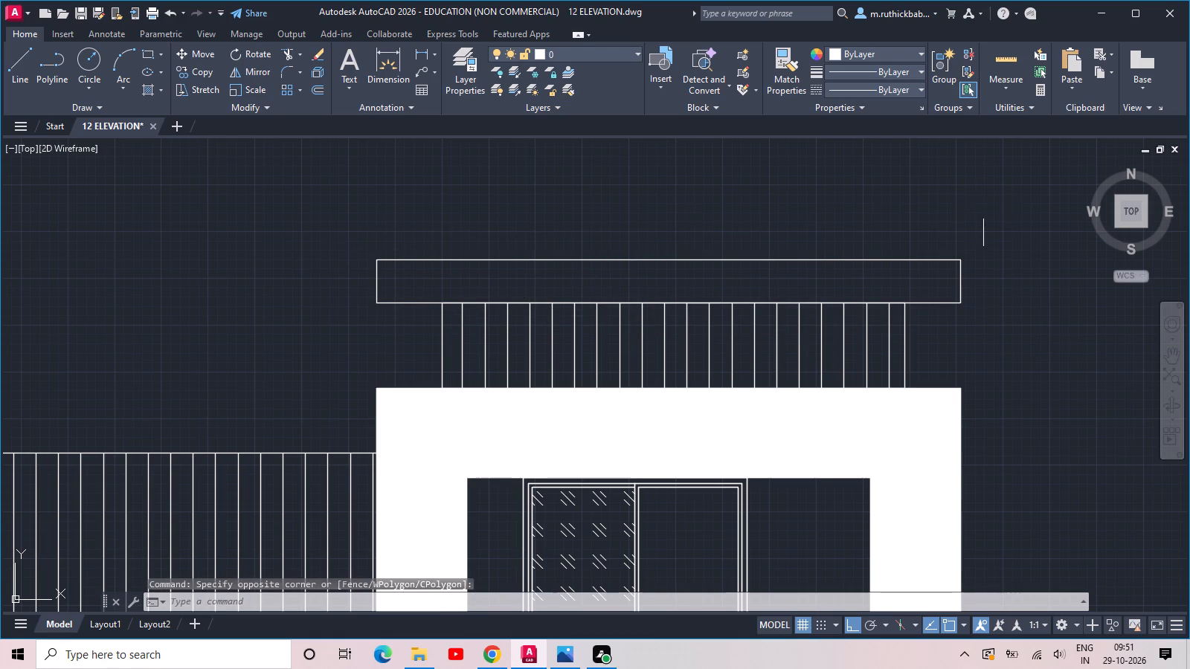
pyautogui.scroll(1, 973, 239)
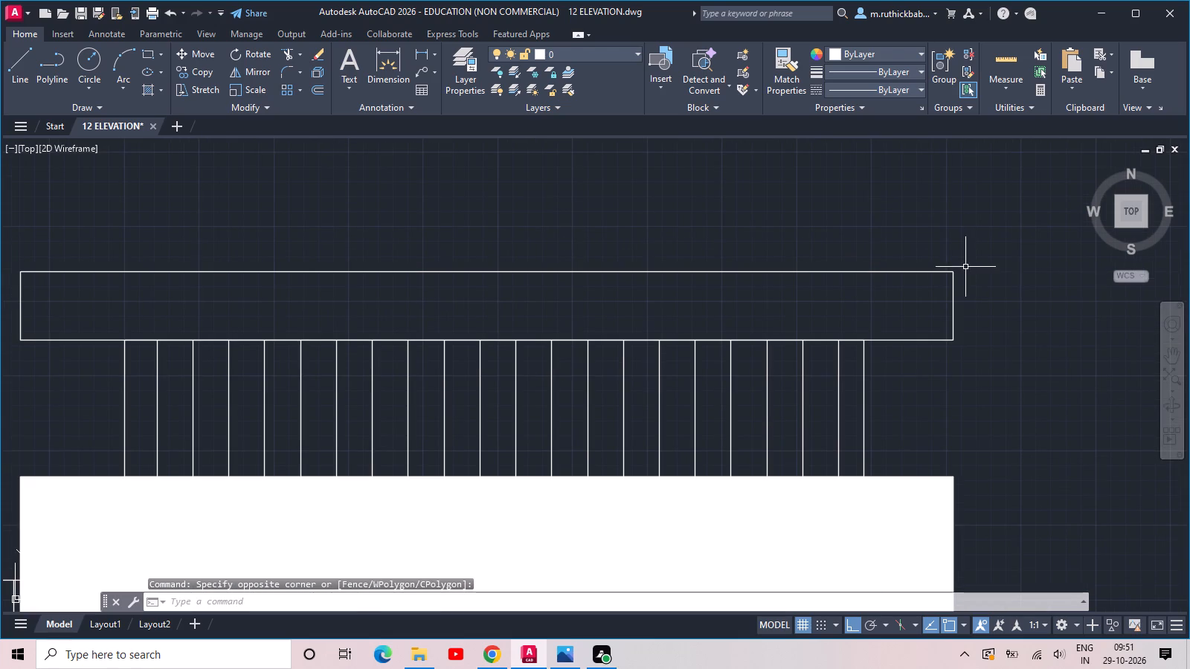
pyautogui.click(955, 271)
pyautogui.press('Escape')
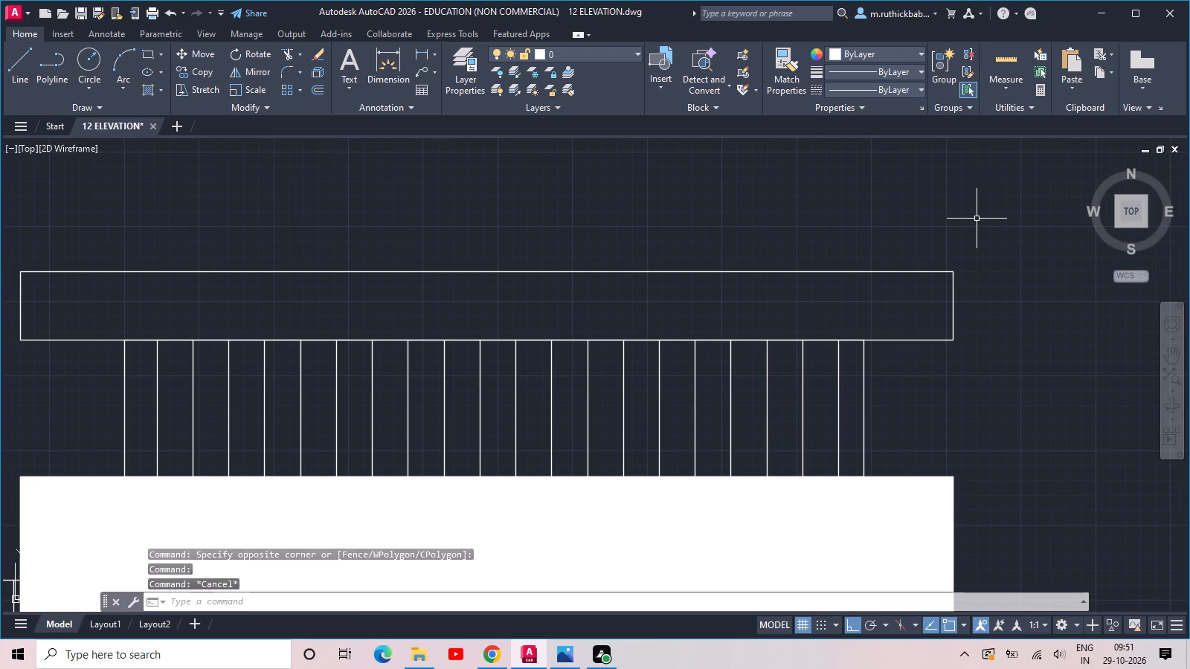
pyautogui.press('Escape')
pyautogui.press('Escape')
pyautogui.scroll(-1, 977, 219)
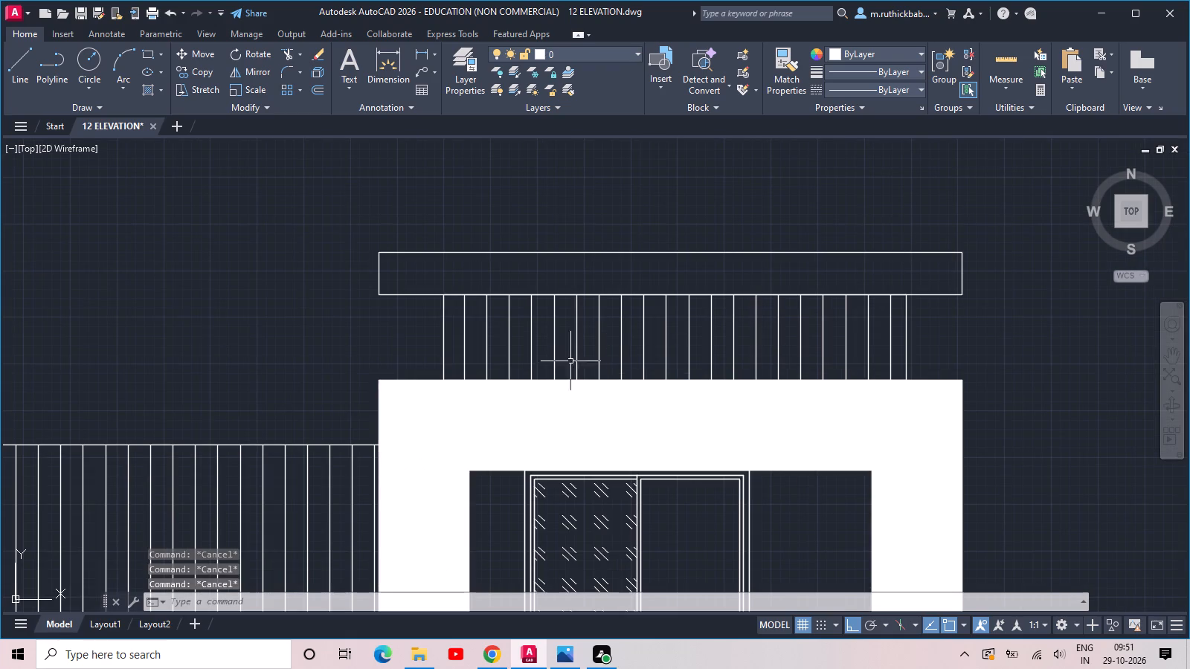
# Shift the slat hatch beneath the right-hand roof slab about 1" left, about 3" right, and slightly back left.
pyautogui.scroll(1, 895, 324)
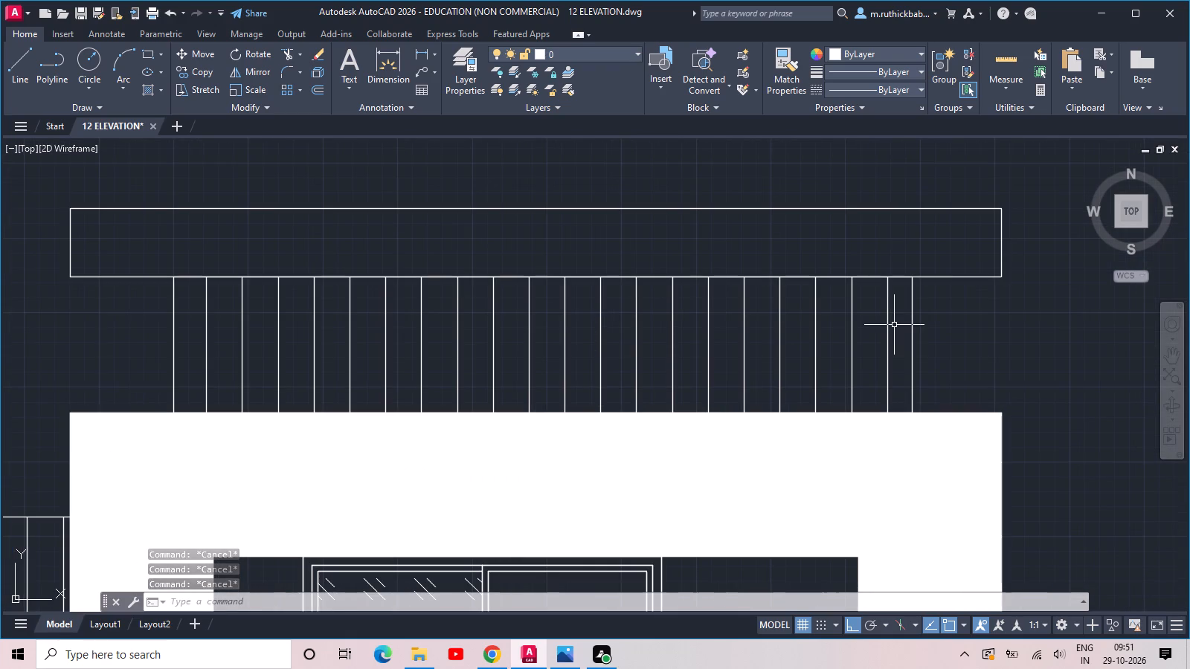
pyautogui.click(894, 330)
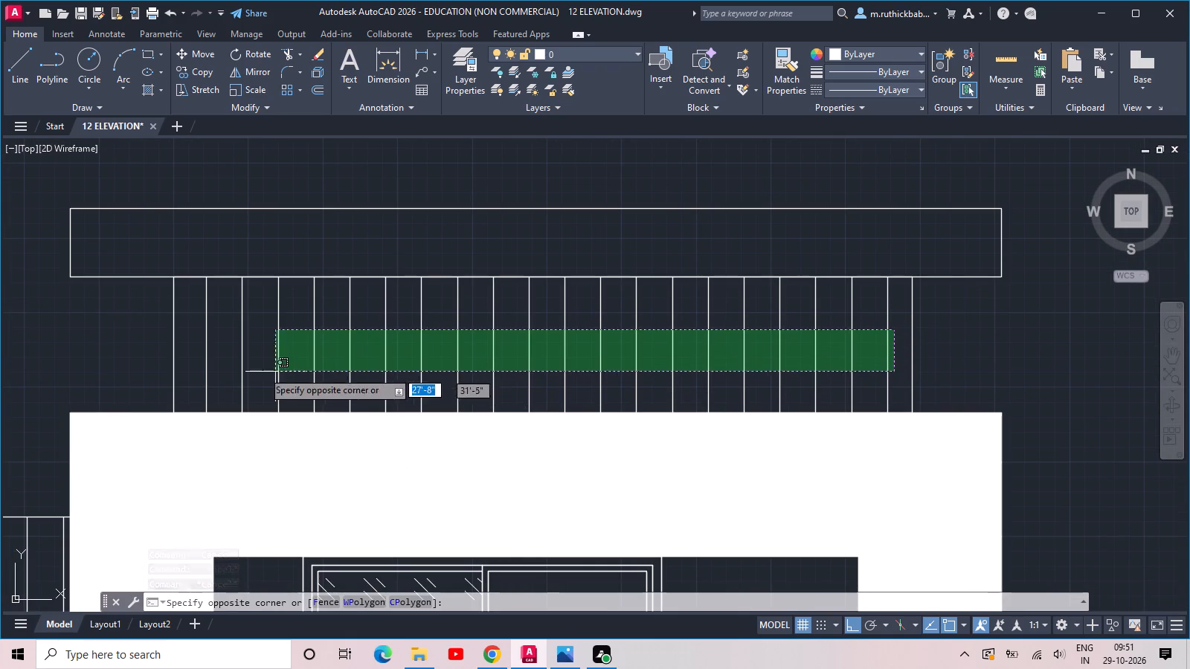
pyautogui.click(192, 370)
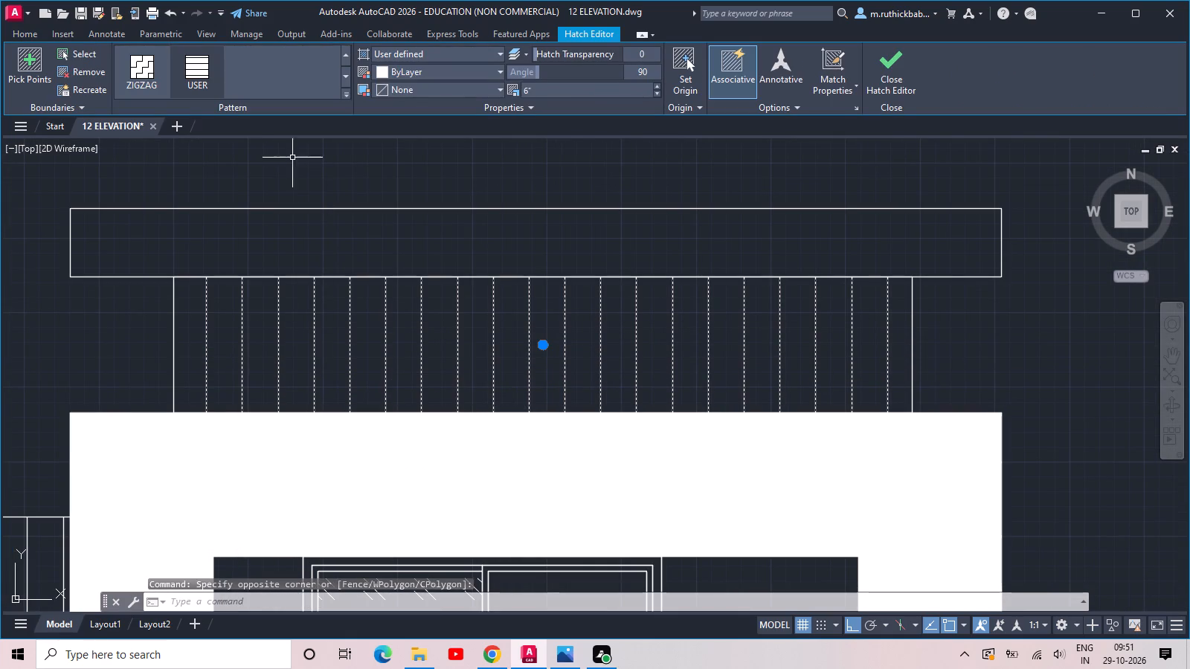
pyautogui.click(544, 343)
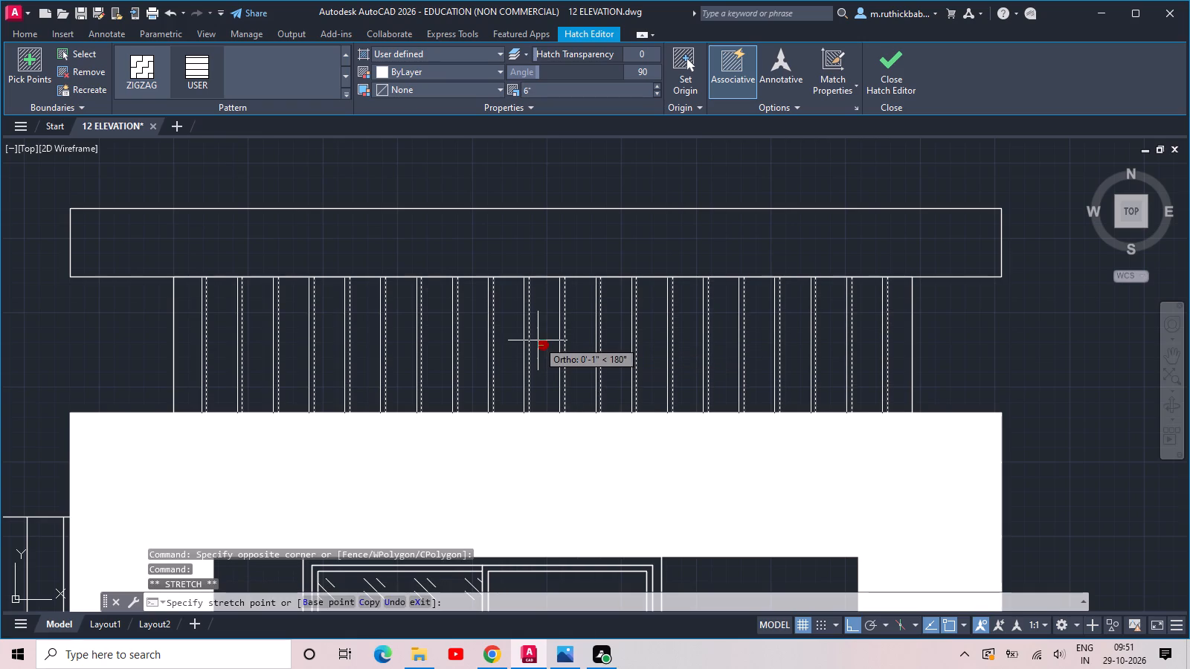
pyautogui.click(538, 340)
pyautogui.click(541, 347)
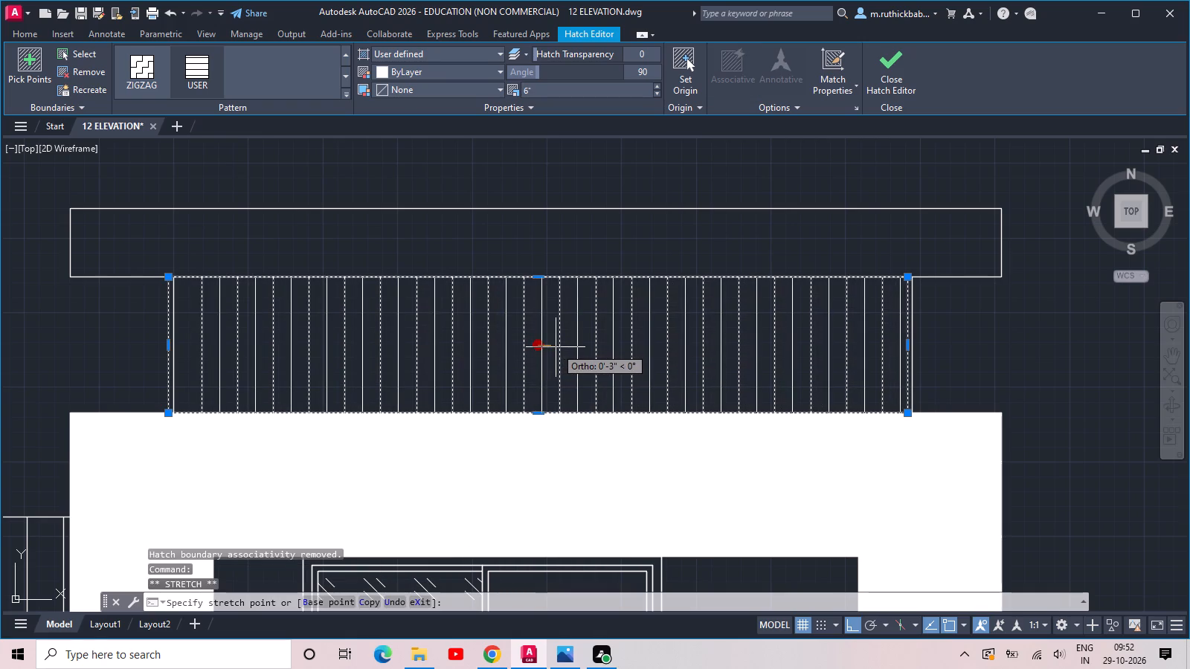
pyautogui.click(556, 347)
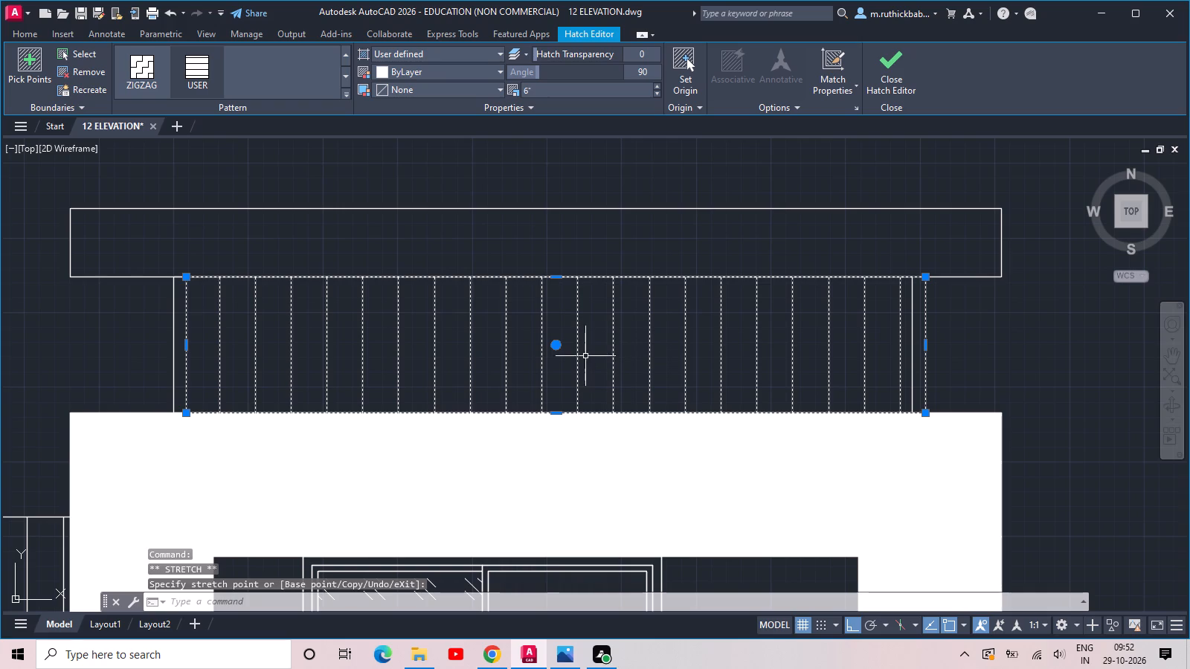
pyautogui.click(559, 347)
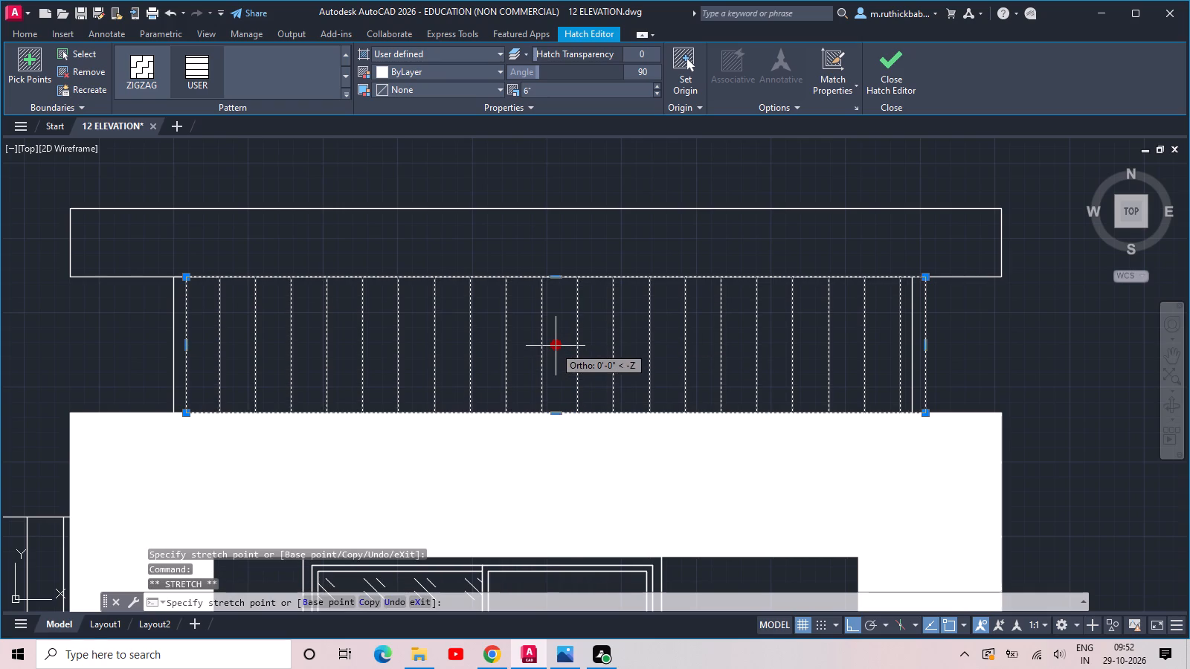
pyautogui.click(547, 346)
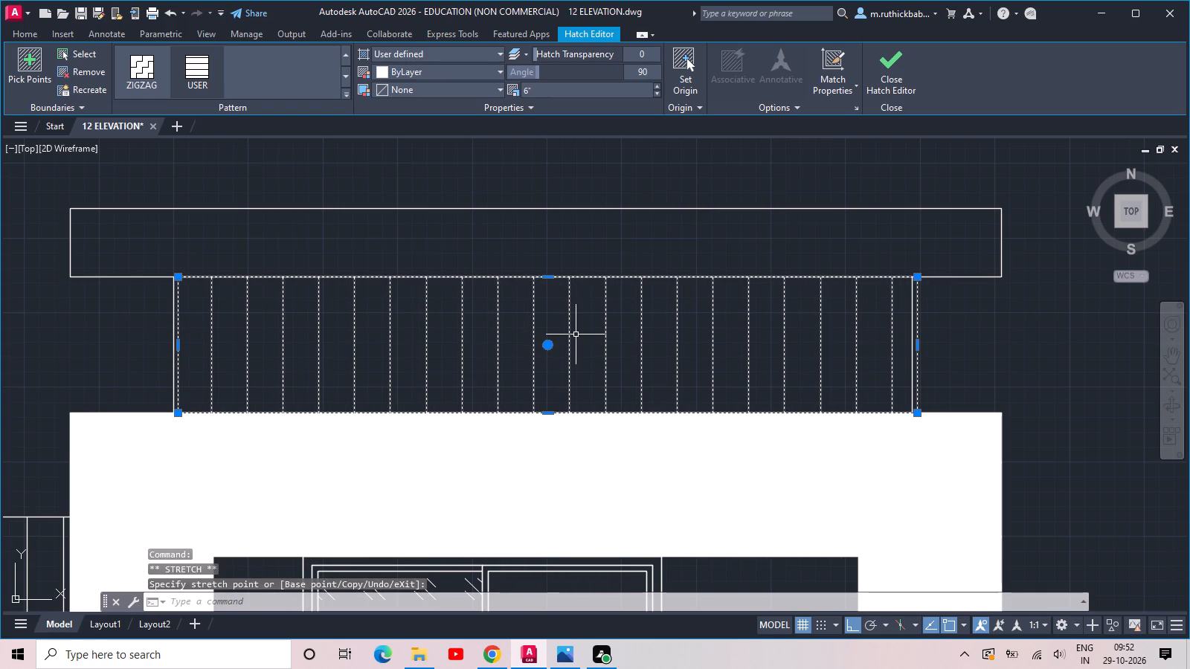
pyautogui.press('Escape')
pyautogui.press('Escape')
pyautogui.scroll(-2, 598, 369)
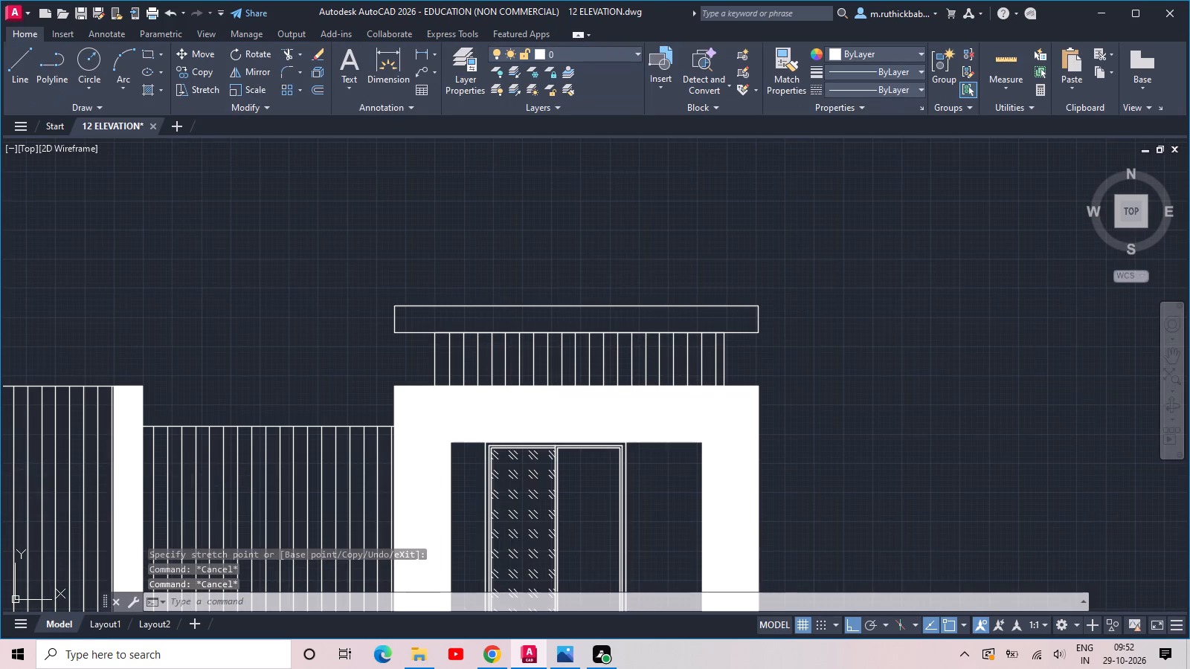
pyautogui.moveTo(756, 333); pyautogui.dragTo(830, 302, button='middle')
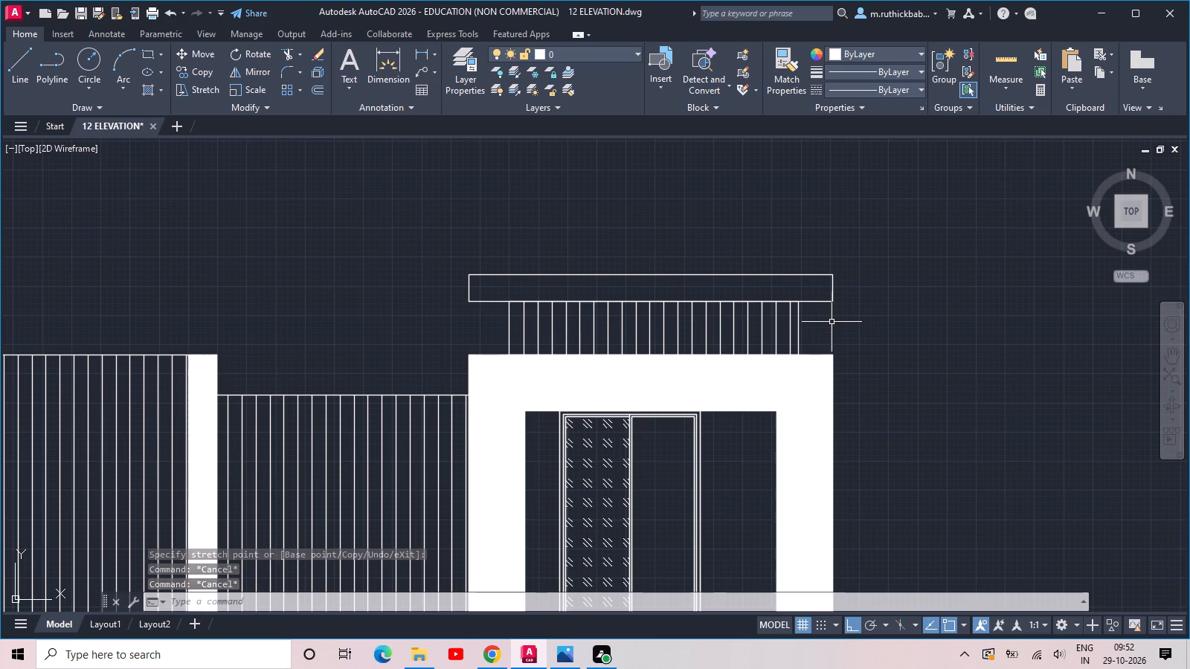
pyautogui.press('Escape')
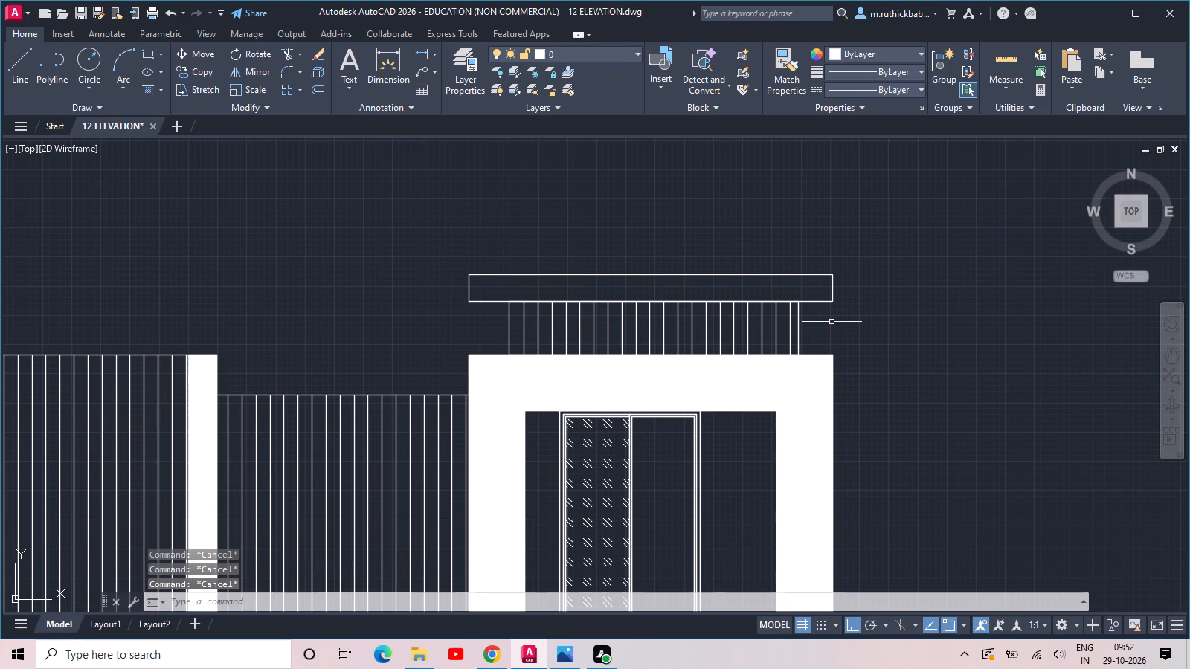
# Examine the end of the right-hand roof slab and the slats beneath it, and review the whole elevation.
pyautogui.scroll(2, 833, 331)
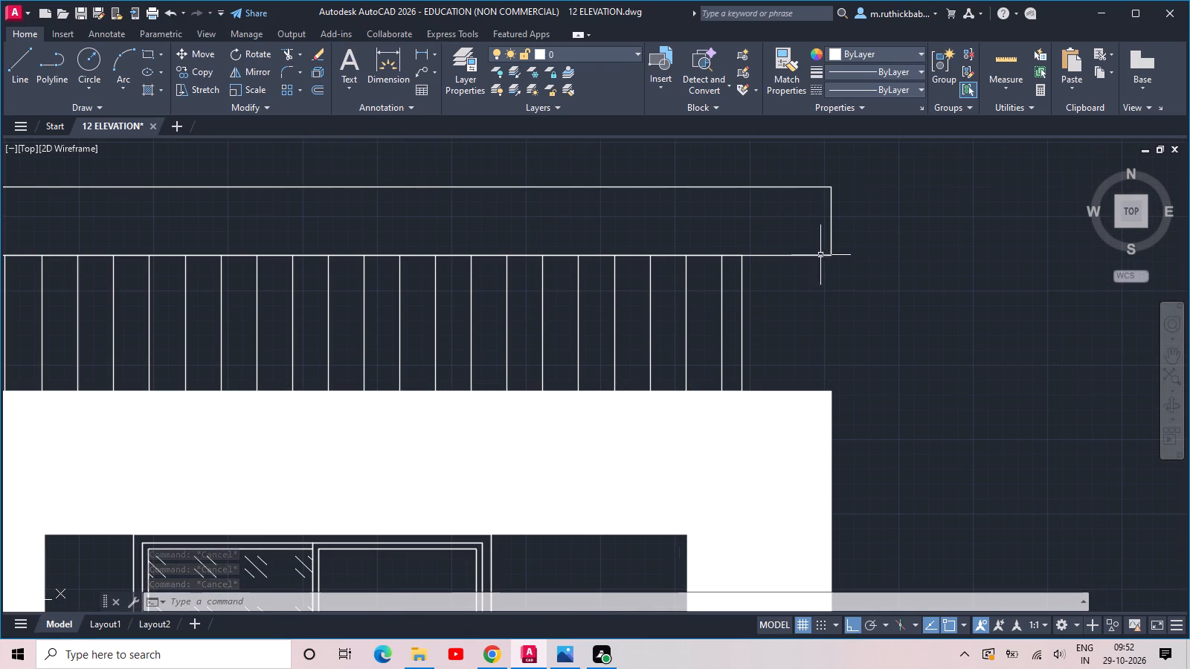
pyautogui.scroll(-1, 798, 265)
pyautogui.moveTo(731, 288); pyautogui.dragTo(998, 285, button='middle')
pyautogui.scroll(-2, 963, 288)
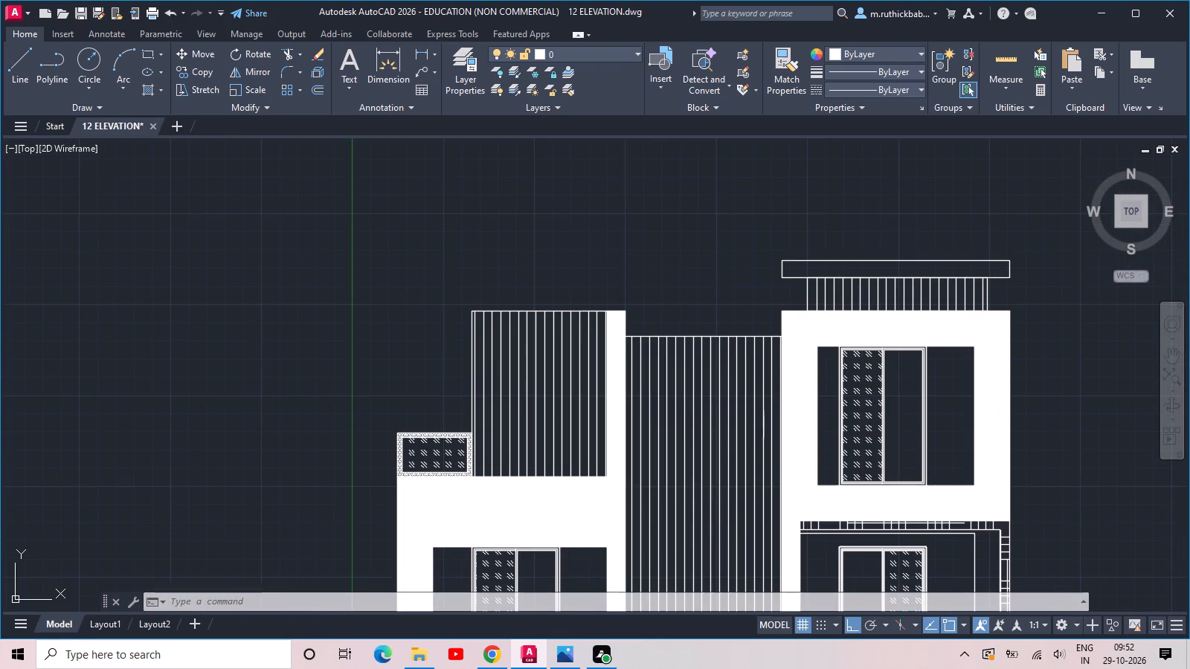
pyautogui.moveTo(763, 417); pyautogui.dragTo(693, 179, button='middle')
pyautogui.scroll(-2, 785, 392)
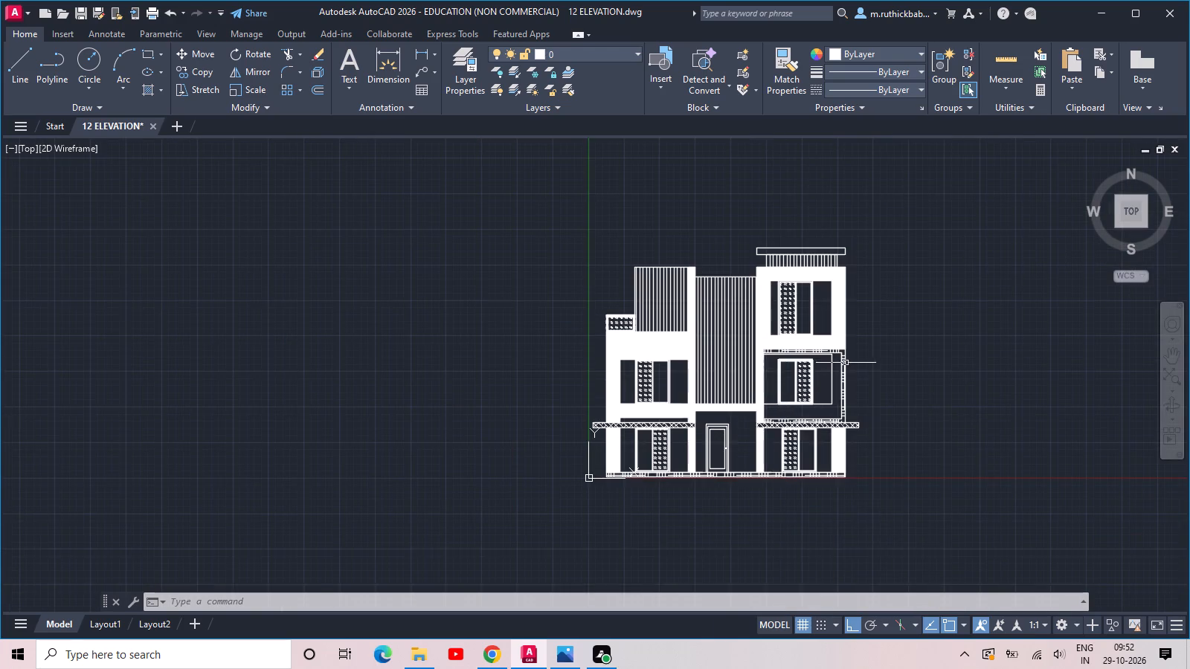
# Examine the patterned frame around the right-hand block's middle-floor window and the crosshatched ledge below, across to the entrance door.
pyautogui.scroll(6, 825, 359)
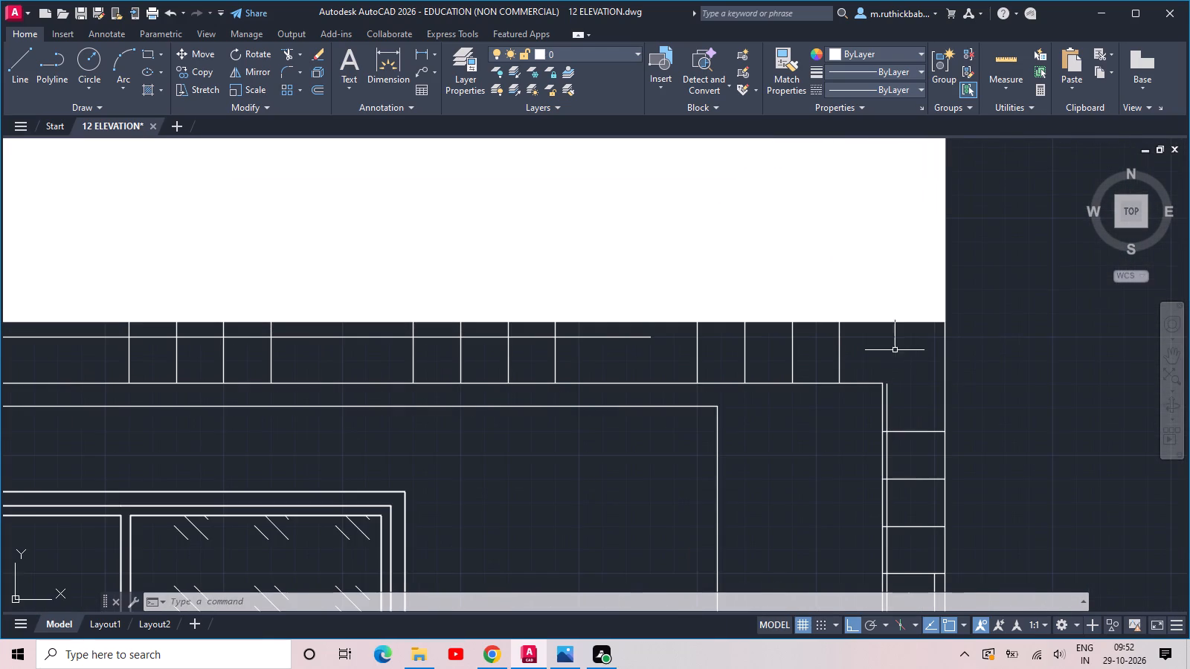
pyautogui.scroll(1, 895, 350)
pyautogui.scroll(-2, 885, 419)
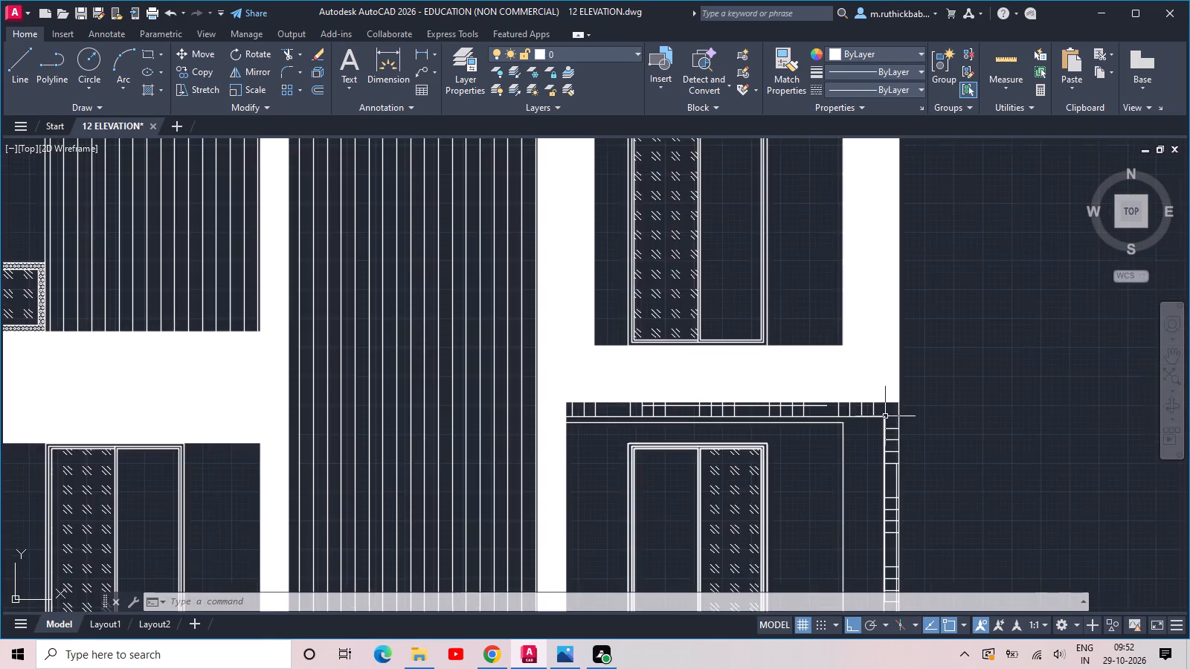
pyautogui.scroll(-3, 885, 416)
pyautogui.moveTo(894, 447); pyautogui.dragTo(895, 261, button='middle')
pyautogui.scroll(3, 903, 386)
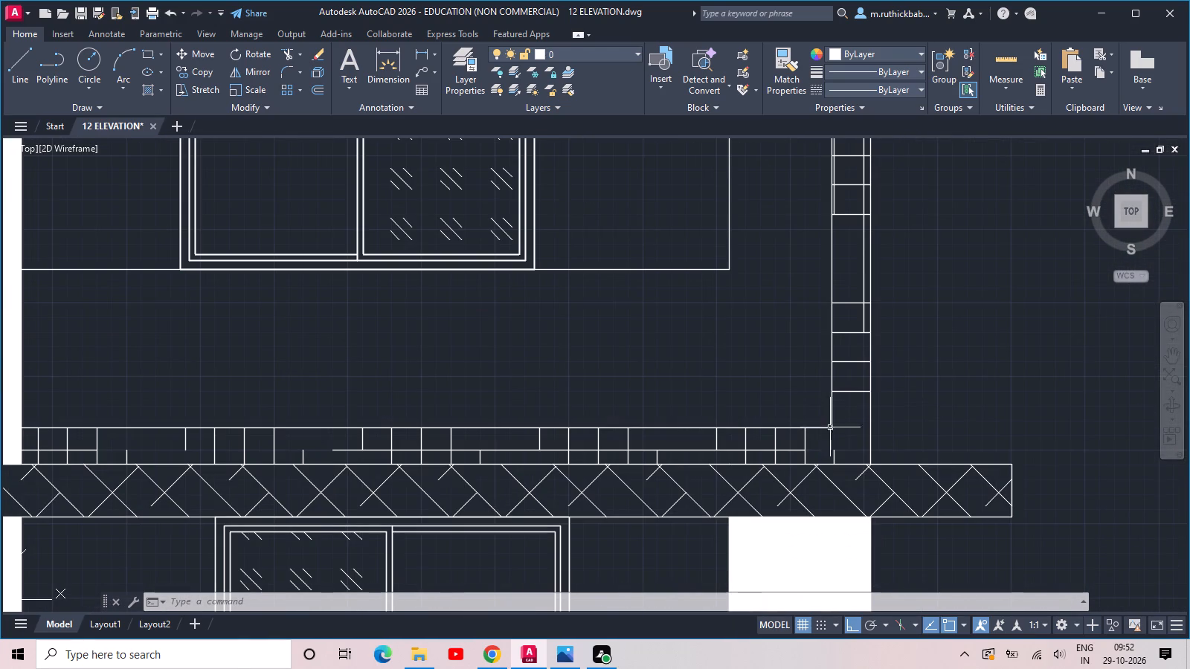
pyautogui.moveTo(836, 456); pyautogui.dragTo(1095, 323, button='middle')
pyautogui.scroll(-1, 854, 338)
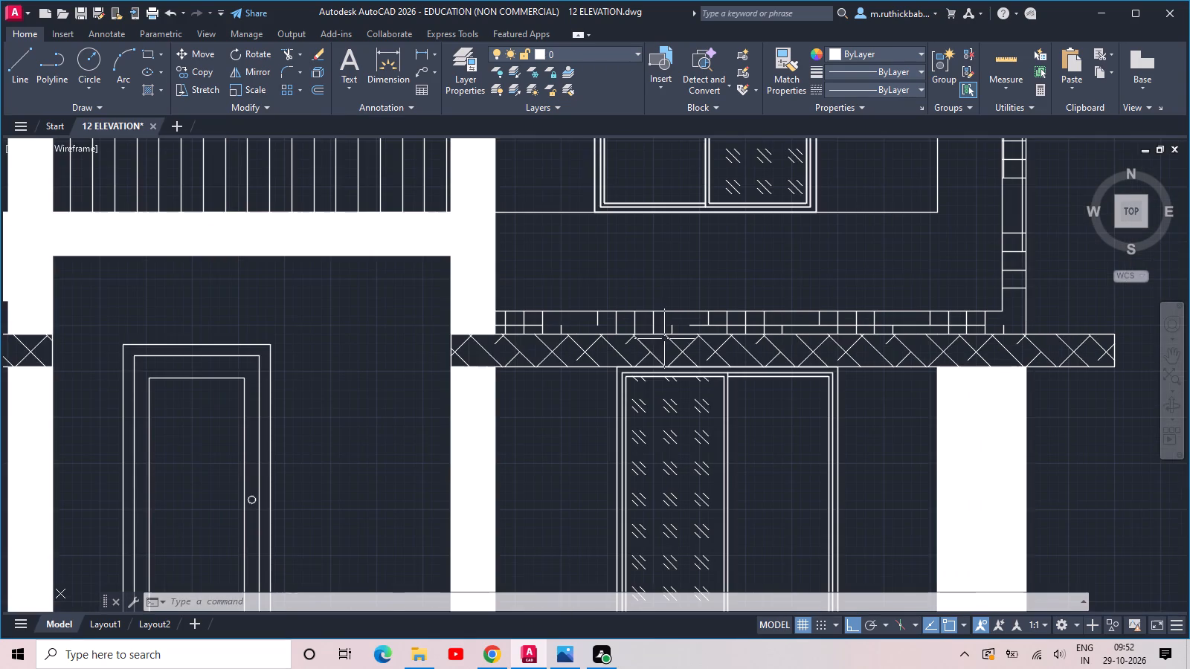
pyautogui.moveTo(484, 347); pyautogui.dragTo(918, 317, button='middle')
pyautogui.scroll(-1, 719, 320)
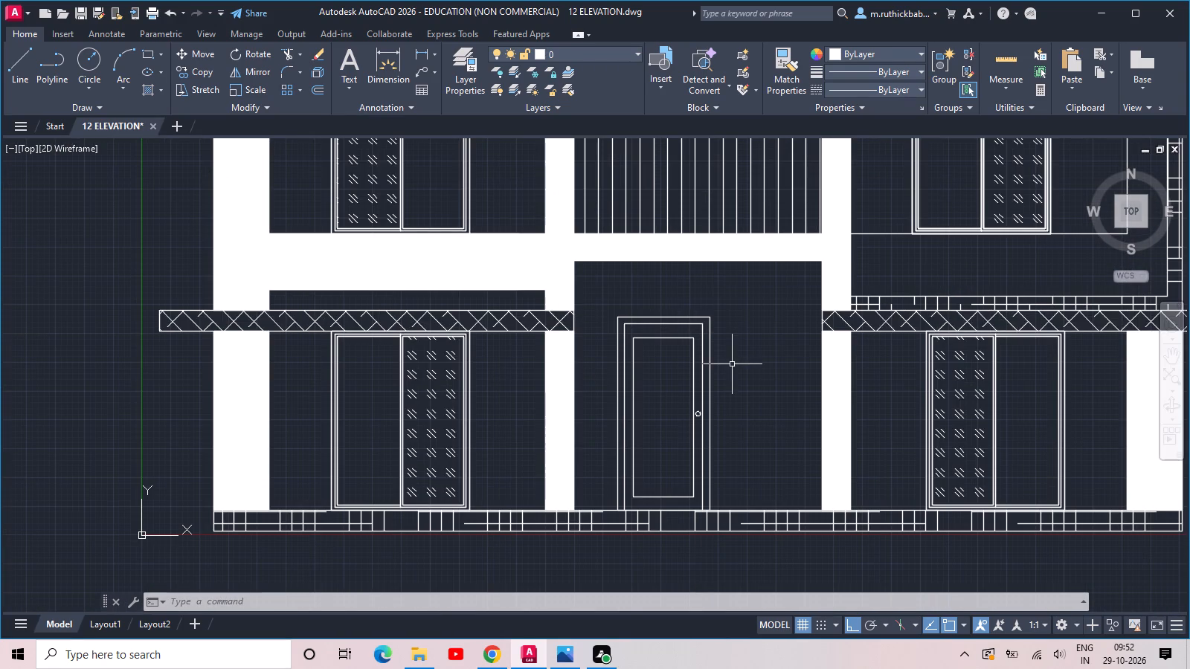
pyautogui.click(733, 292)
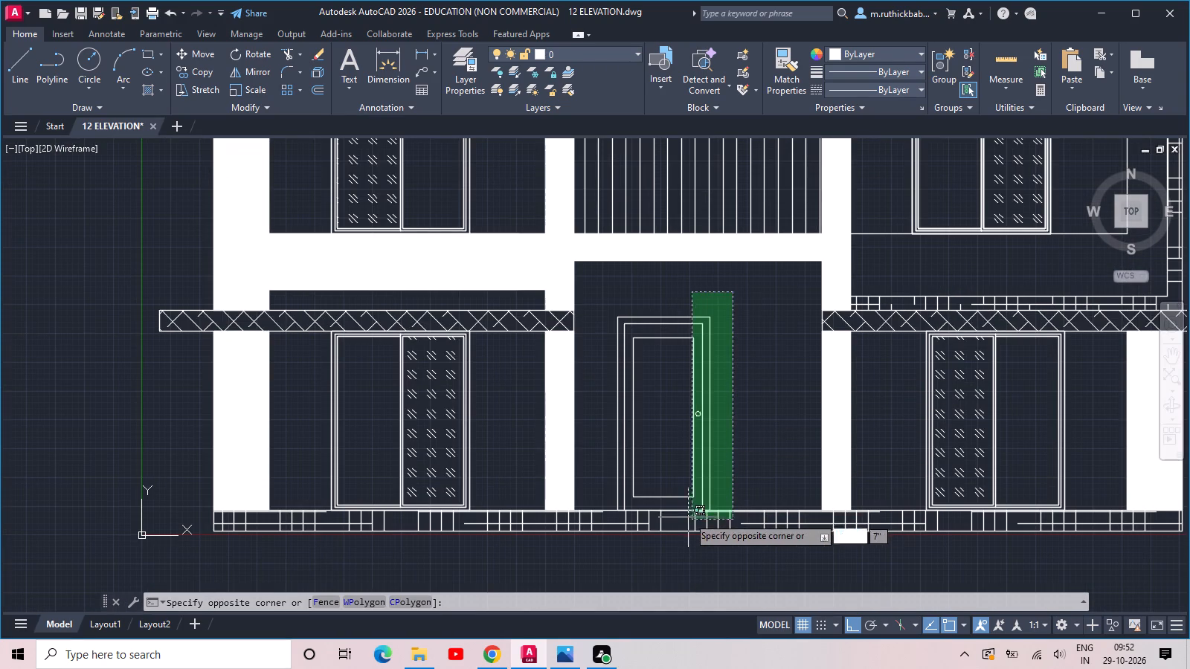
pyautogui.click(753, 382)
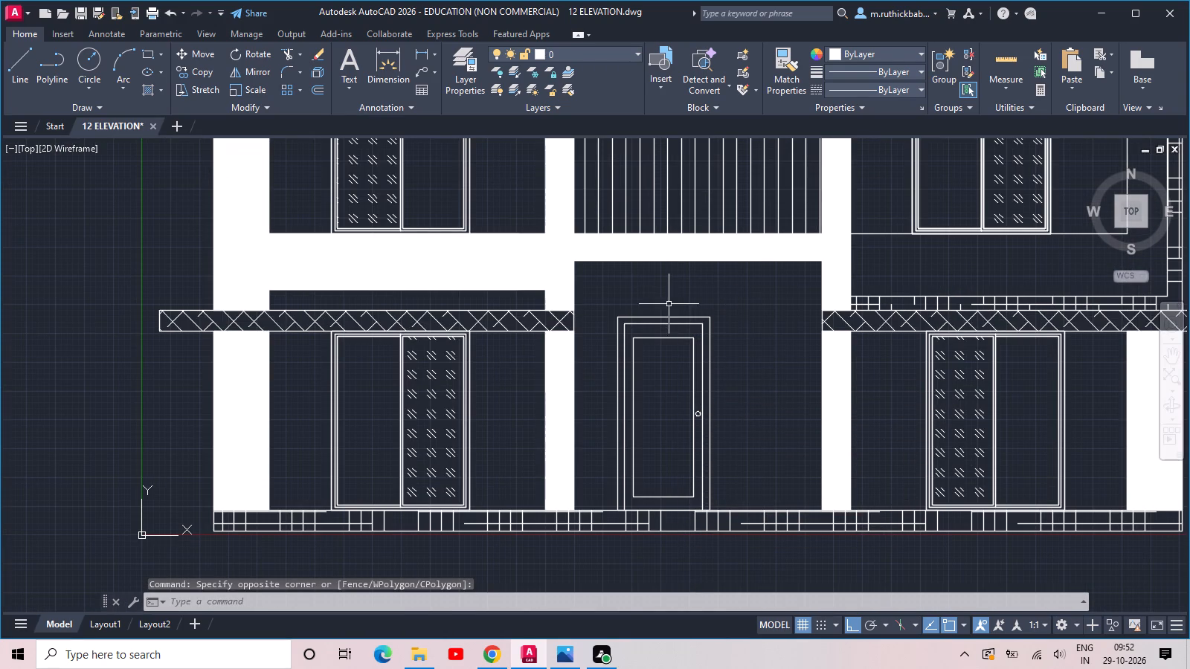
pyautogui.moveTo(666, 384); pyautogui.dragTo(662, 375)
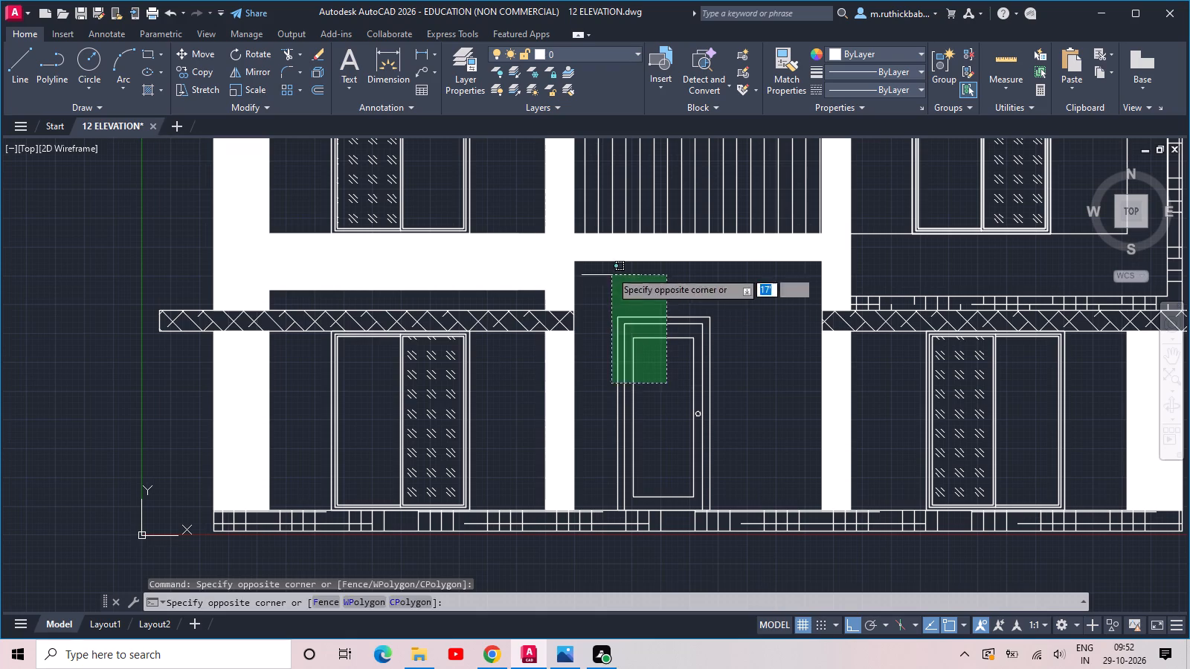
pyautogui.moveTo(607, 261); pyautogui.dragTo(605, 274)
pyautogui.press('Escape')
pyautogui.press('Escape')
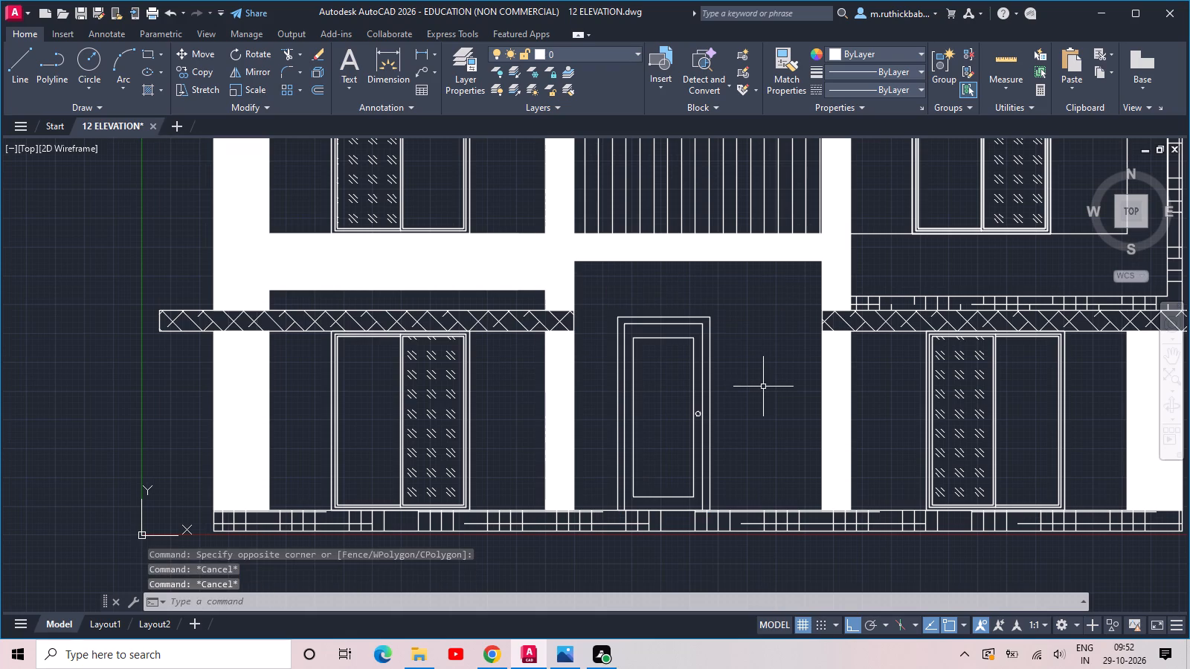
# Move the entrance door block straight up a short distance so its base sits above the patterned plinth.
pyautogui.click(686, 366)
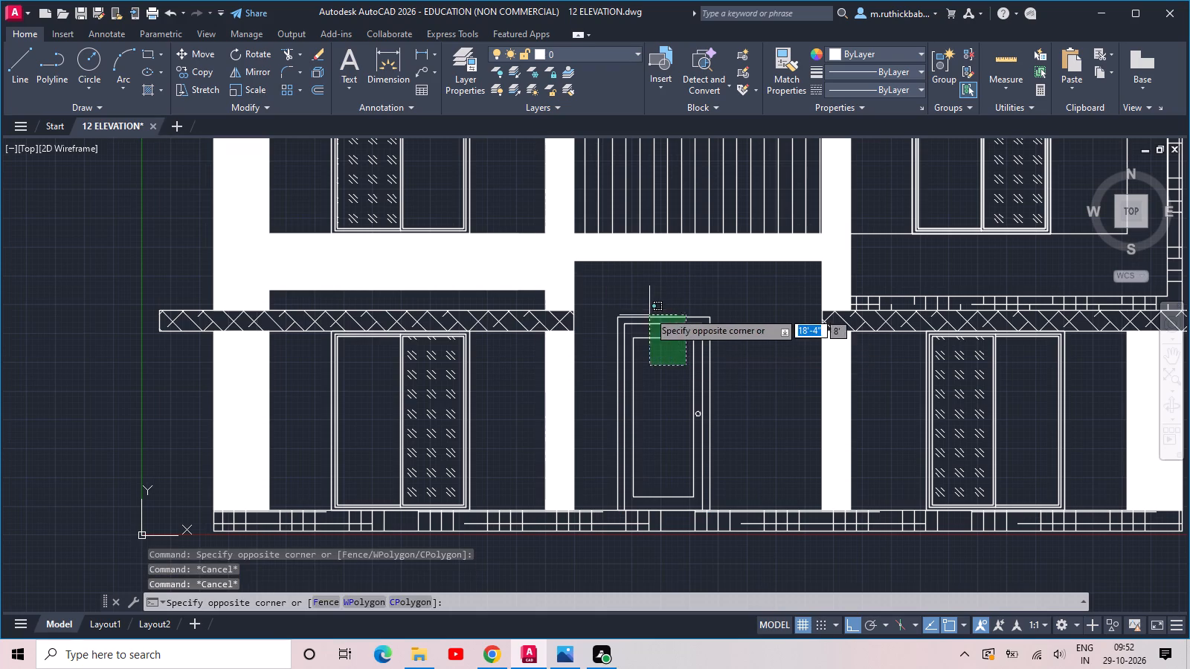
pyautogui.click(637, 294)
pyautogui.click(614, 513)
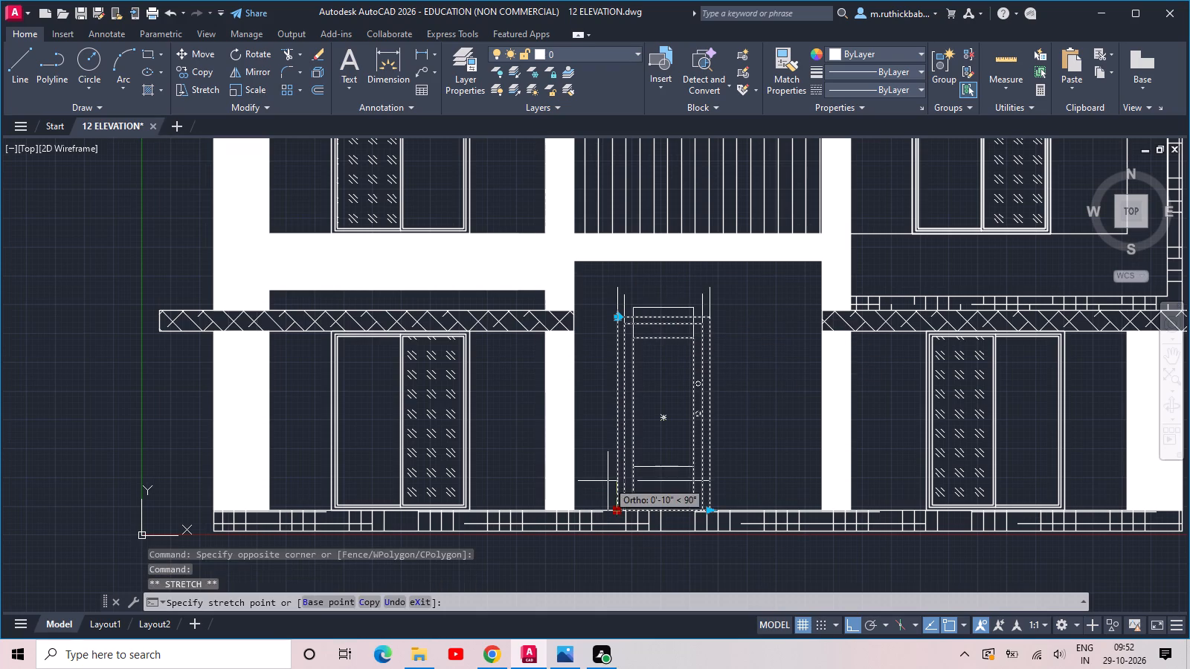
pyautogui.click(610, 491)
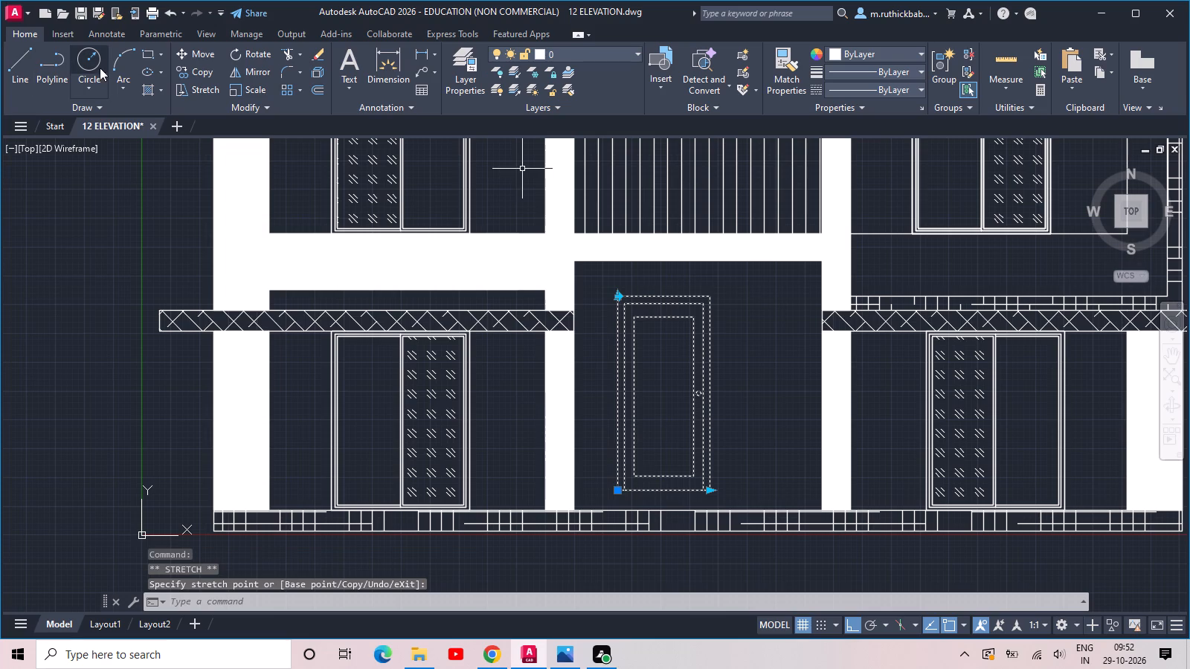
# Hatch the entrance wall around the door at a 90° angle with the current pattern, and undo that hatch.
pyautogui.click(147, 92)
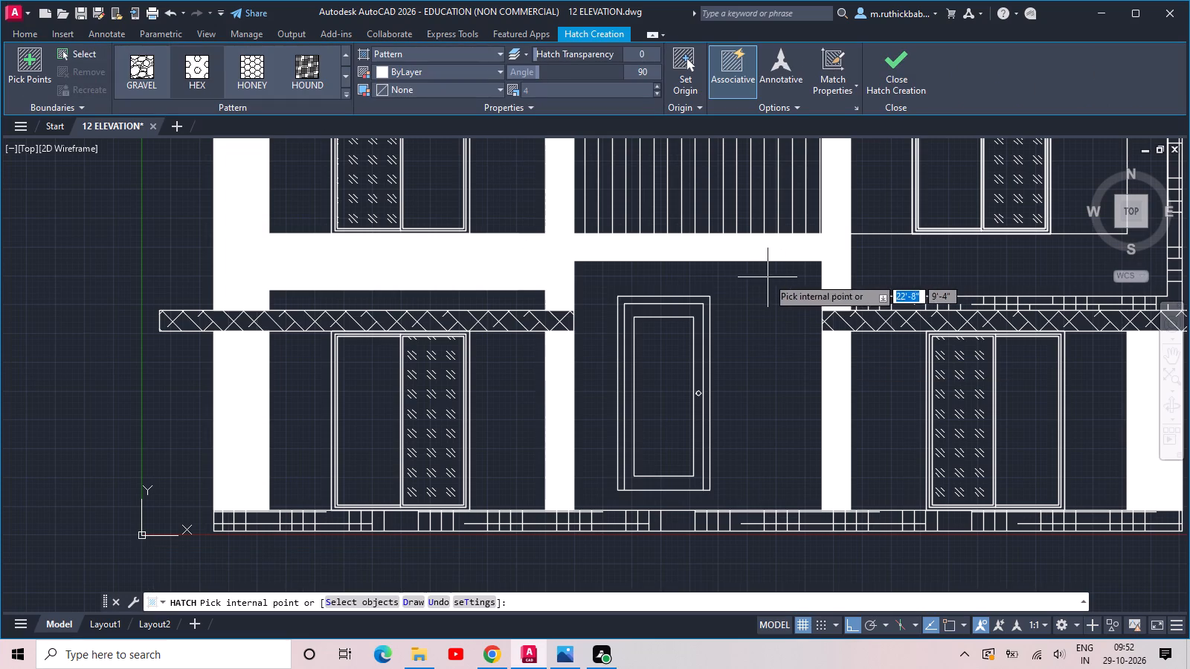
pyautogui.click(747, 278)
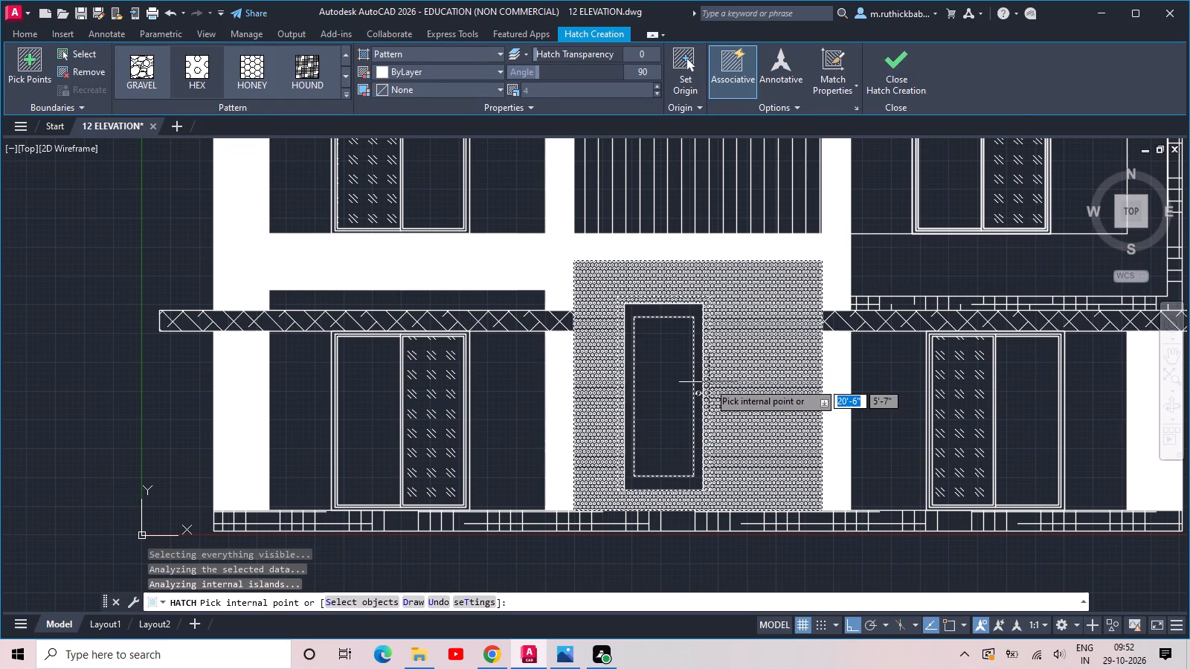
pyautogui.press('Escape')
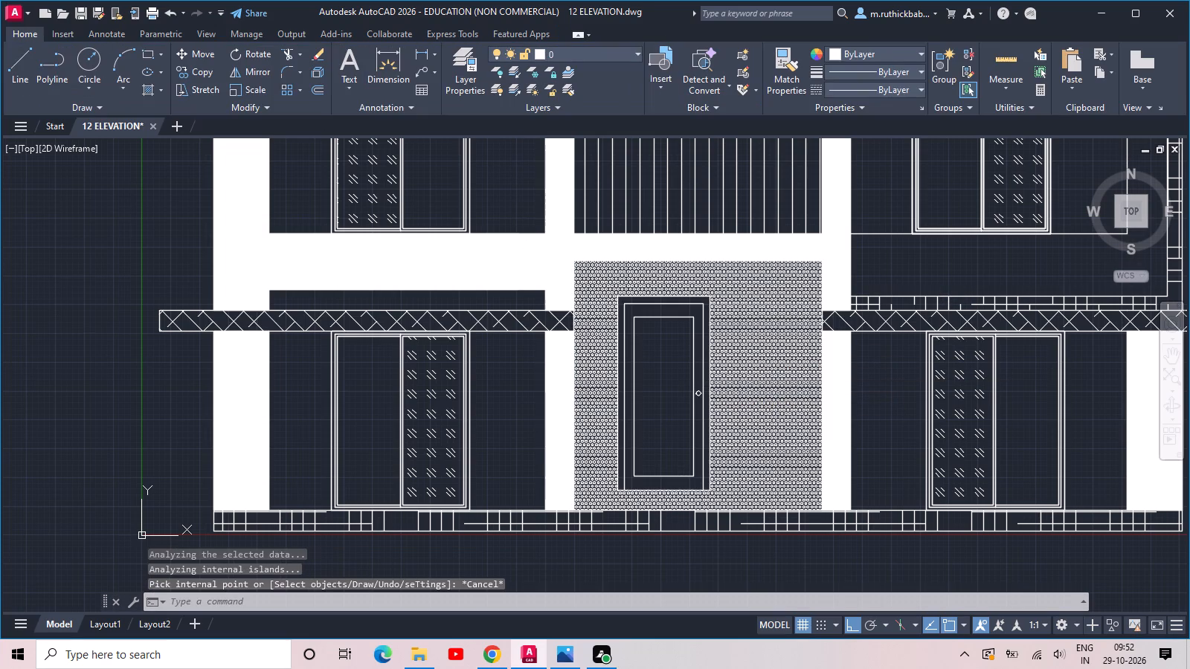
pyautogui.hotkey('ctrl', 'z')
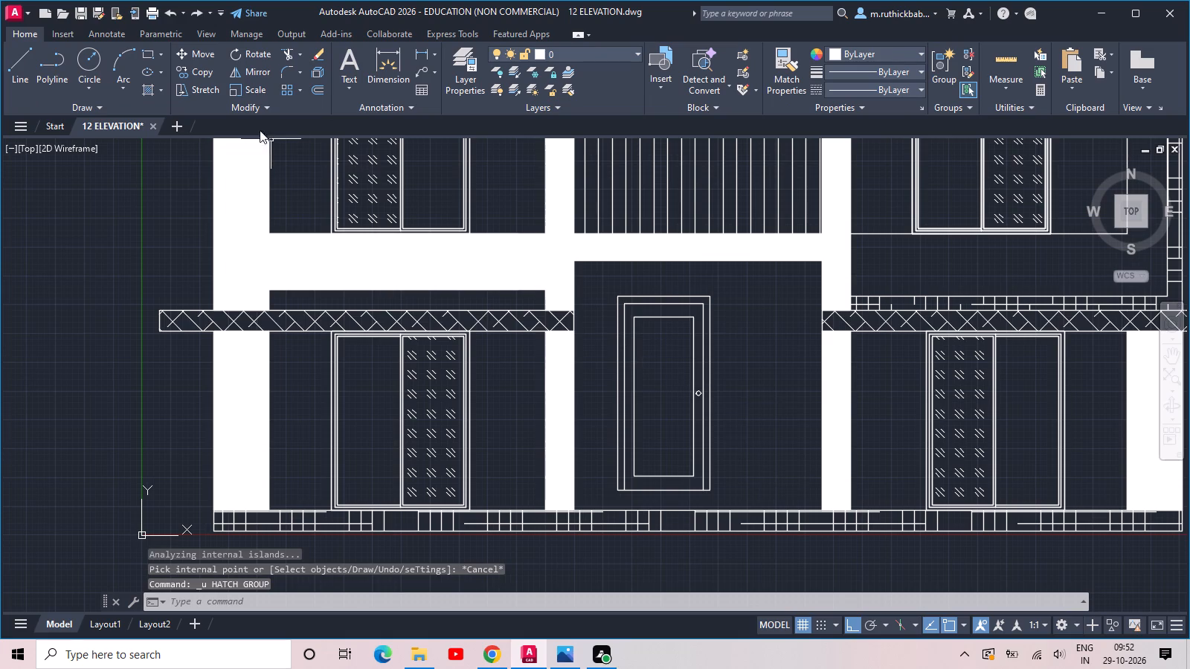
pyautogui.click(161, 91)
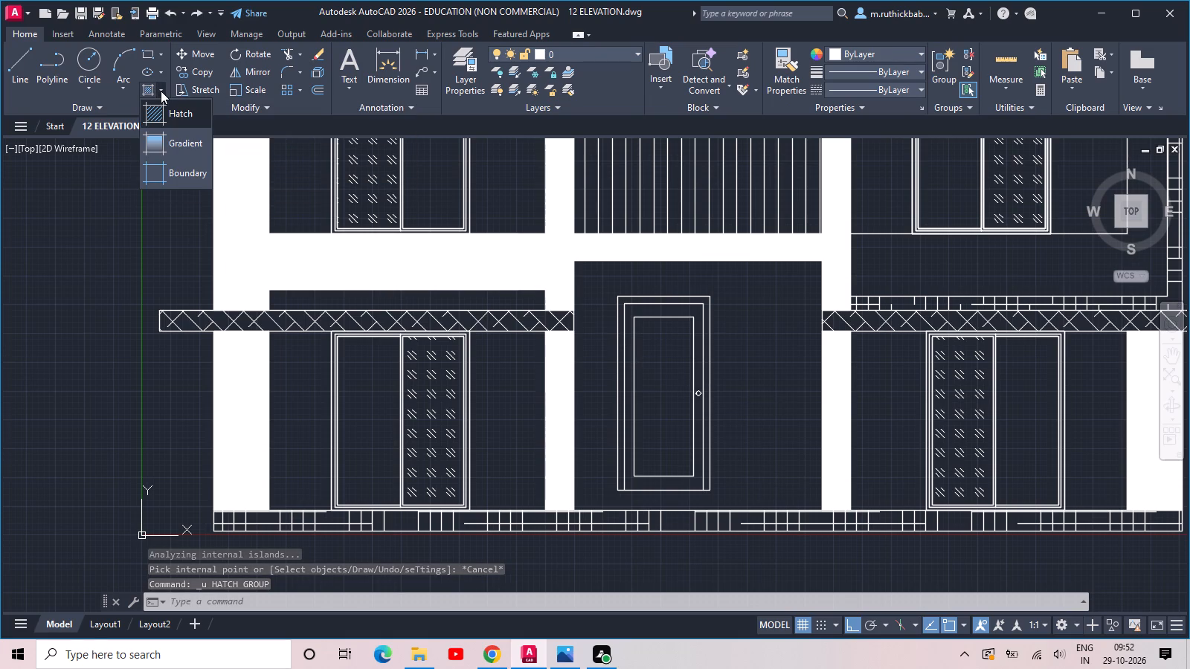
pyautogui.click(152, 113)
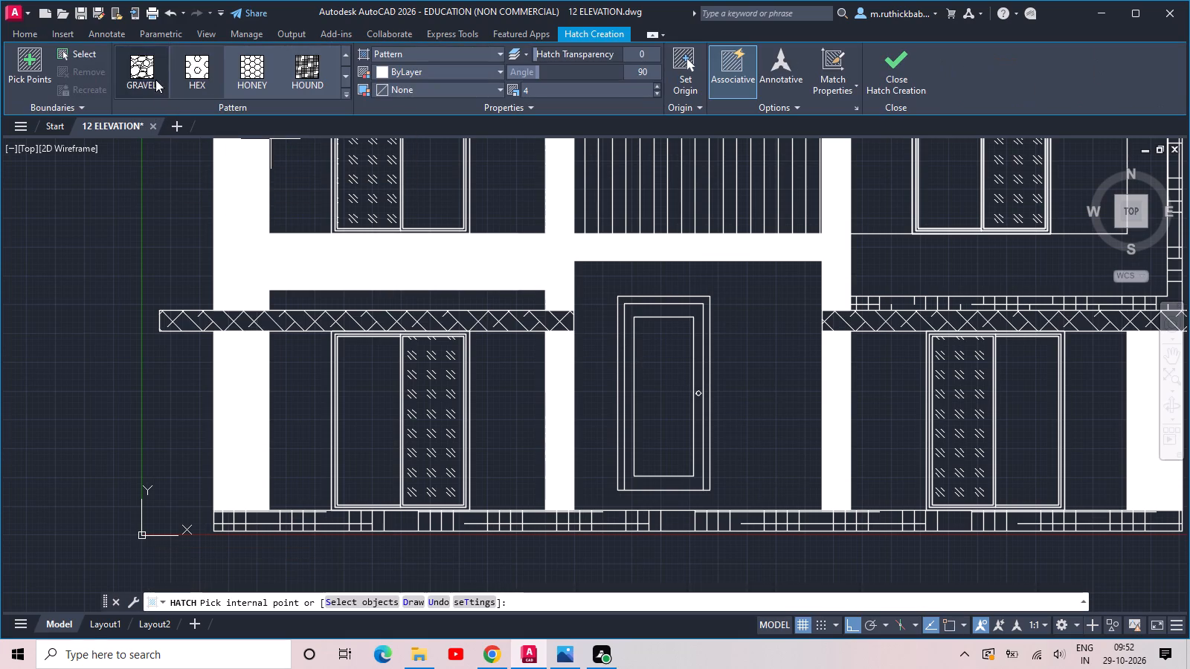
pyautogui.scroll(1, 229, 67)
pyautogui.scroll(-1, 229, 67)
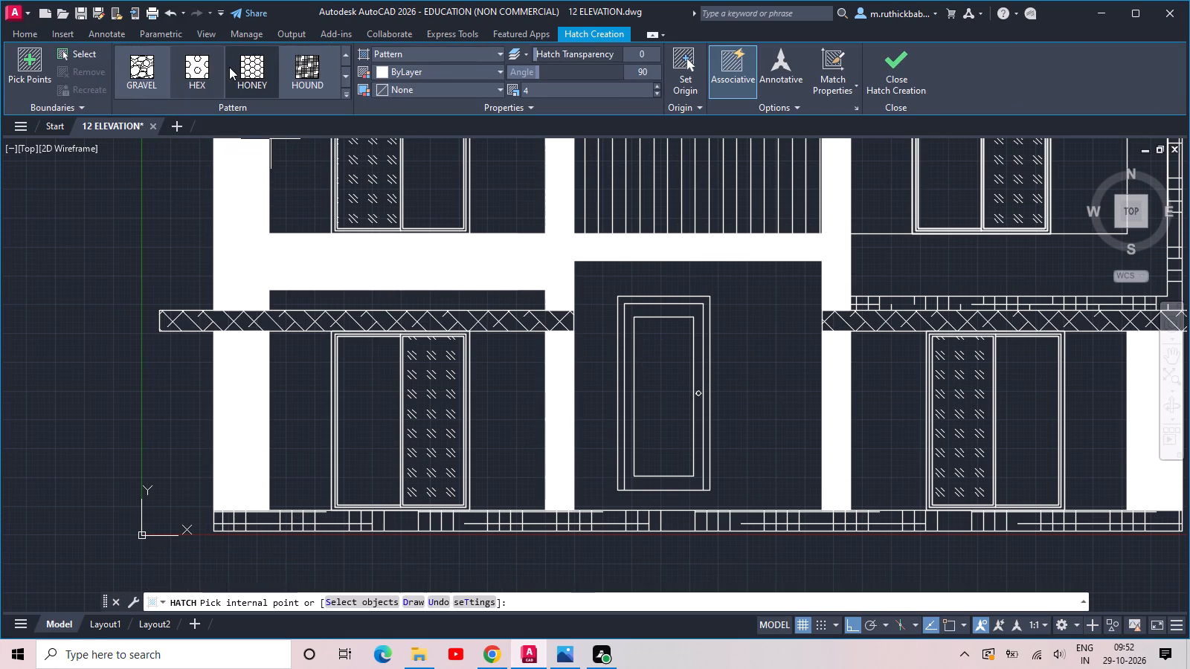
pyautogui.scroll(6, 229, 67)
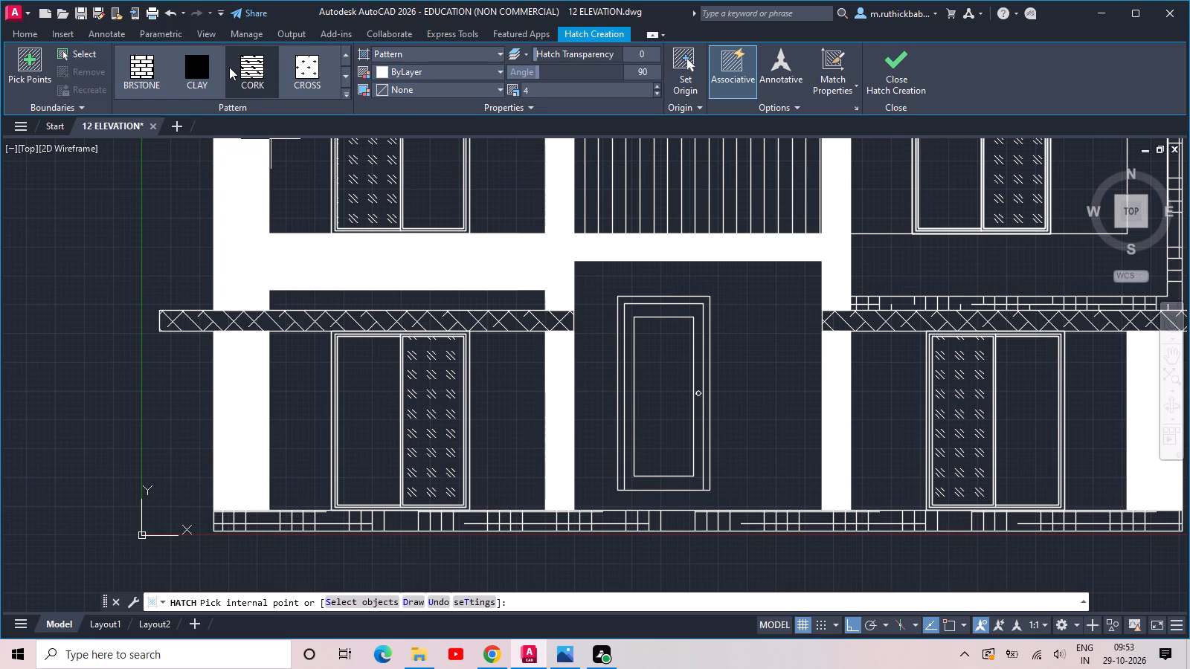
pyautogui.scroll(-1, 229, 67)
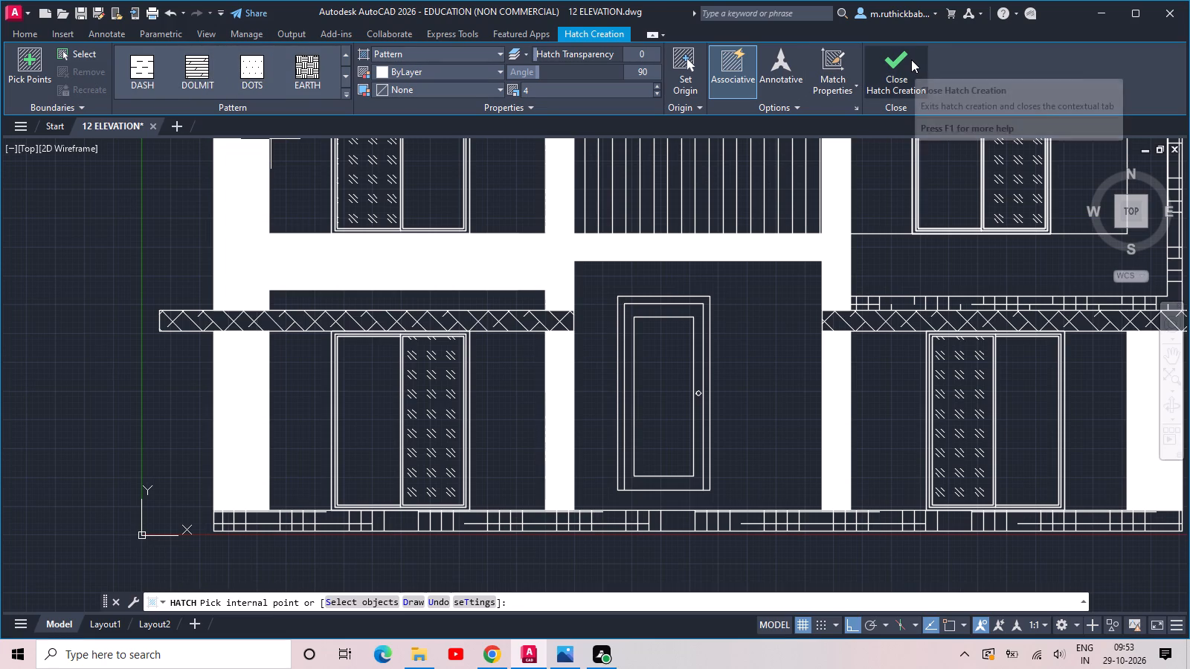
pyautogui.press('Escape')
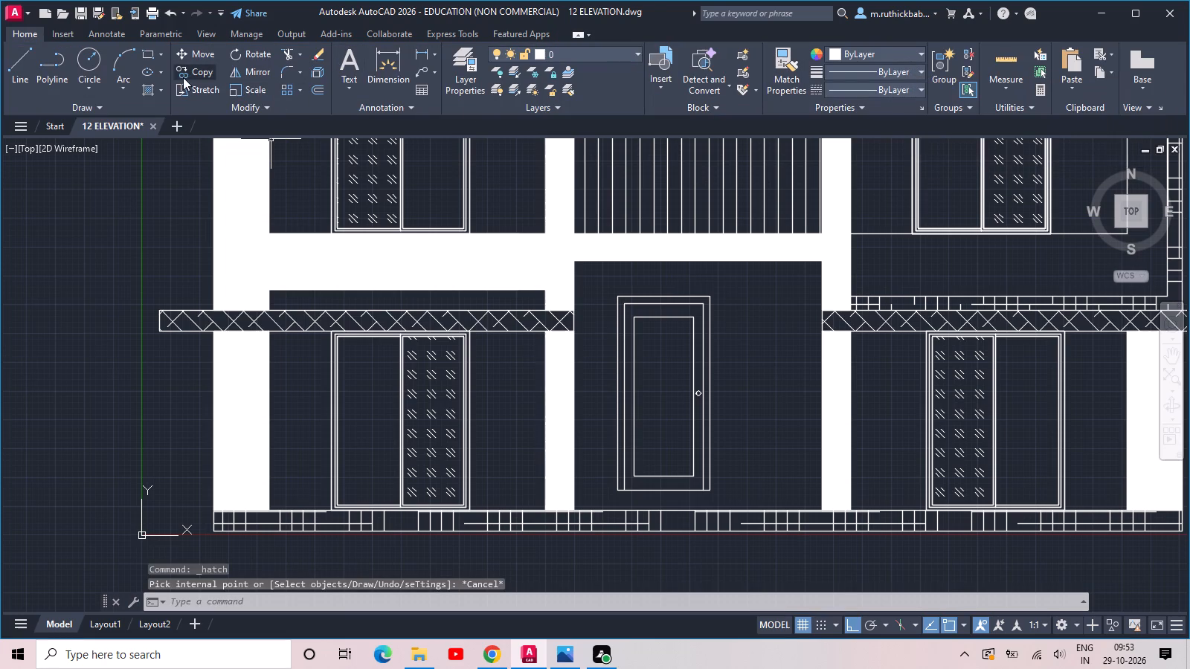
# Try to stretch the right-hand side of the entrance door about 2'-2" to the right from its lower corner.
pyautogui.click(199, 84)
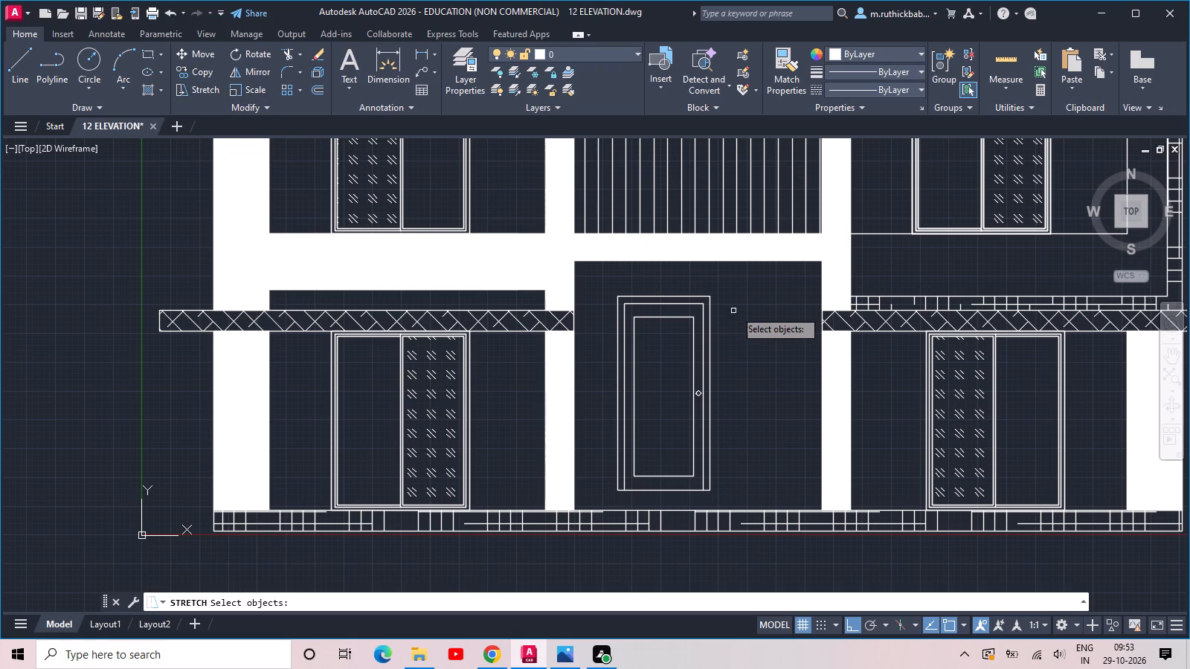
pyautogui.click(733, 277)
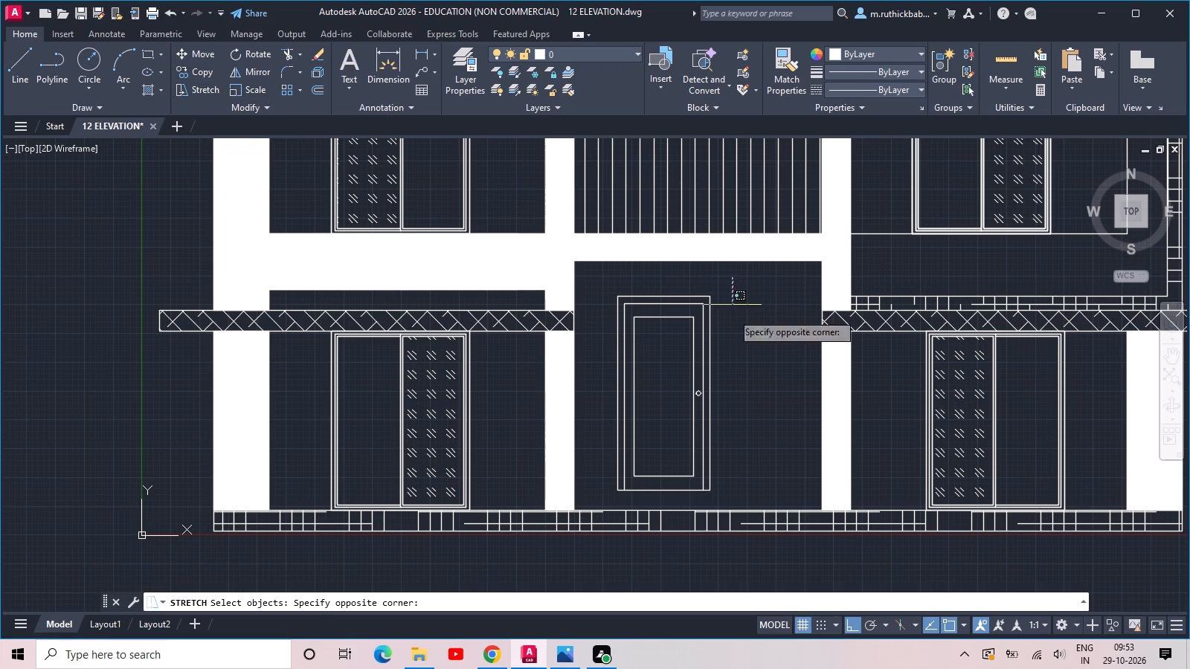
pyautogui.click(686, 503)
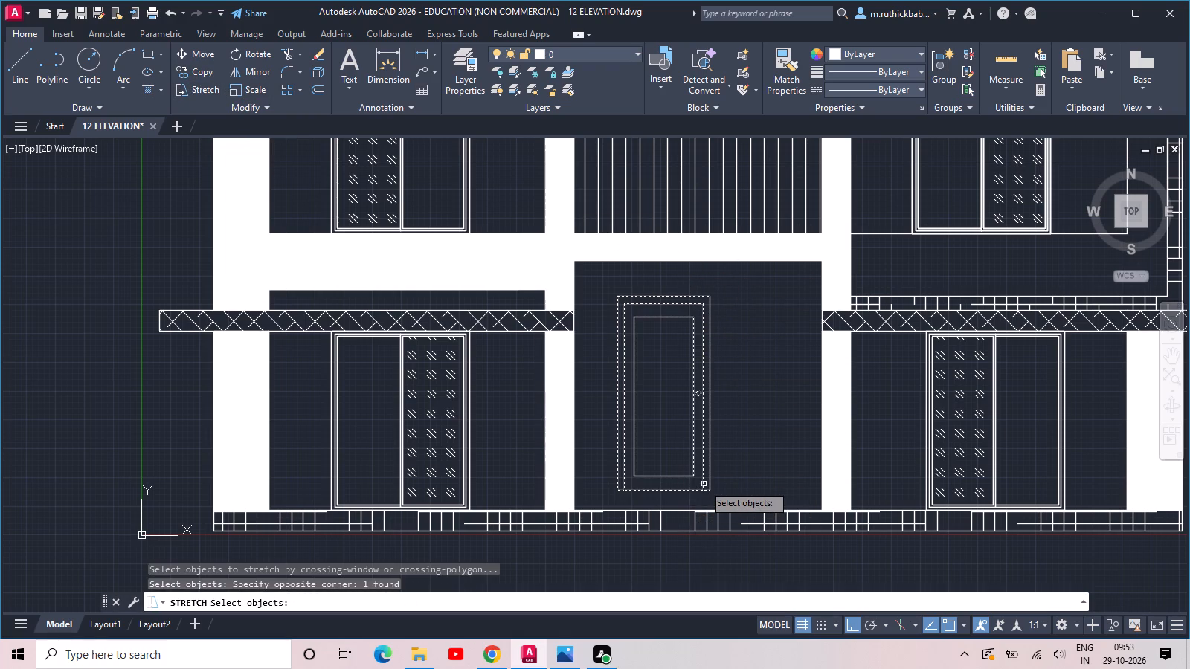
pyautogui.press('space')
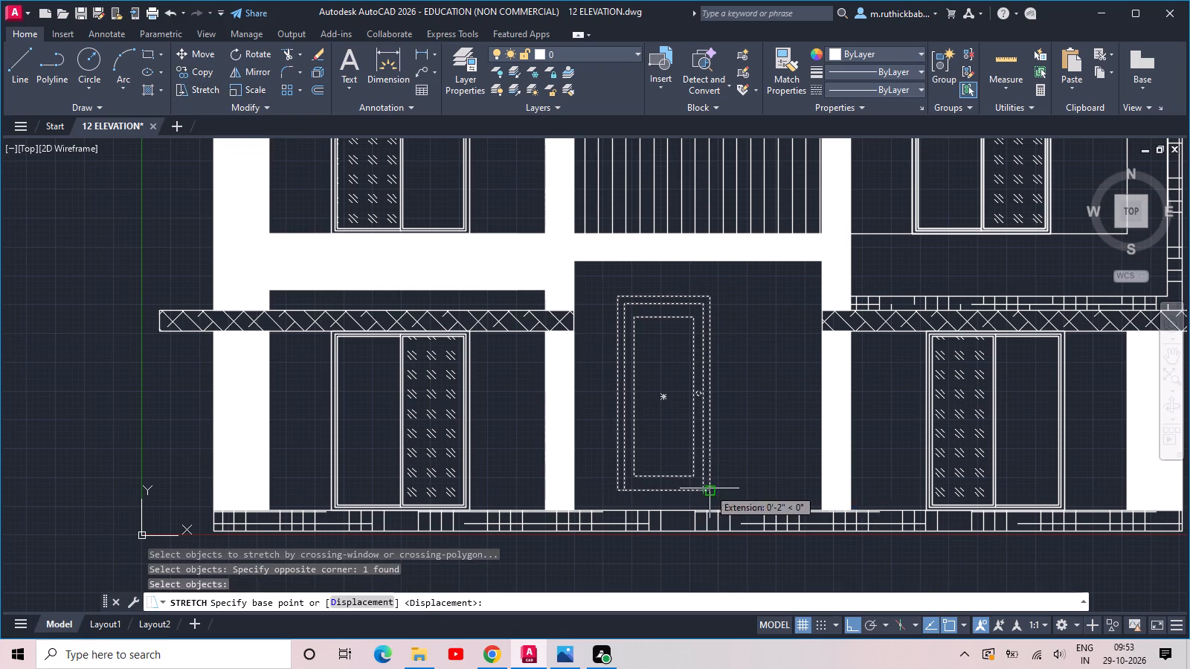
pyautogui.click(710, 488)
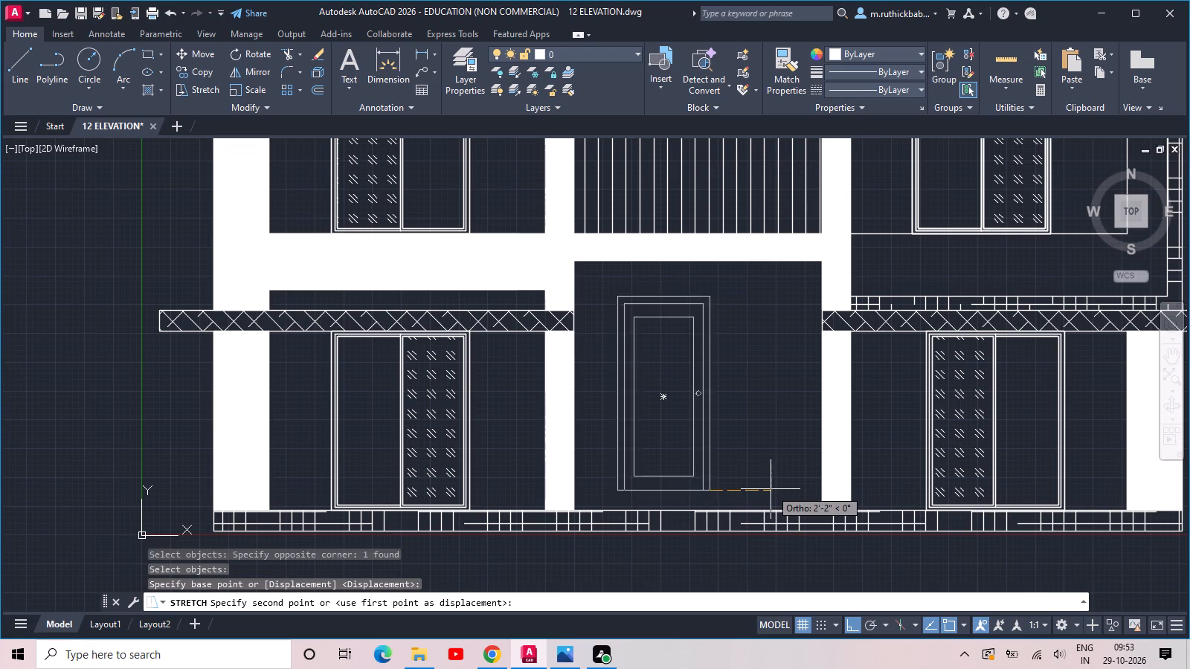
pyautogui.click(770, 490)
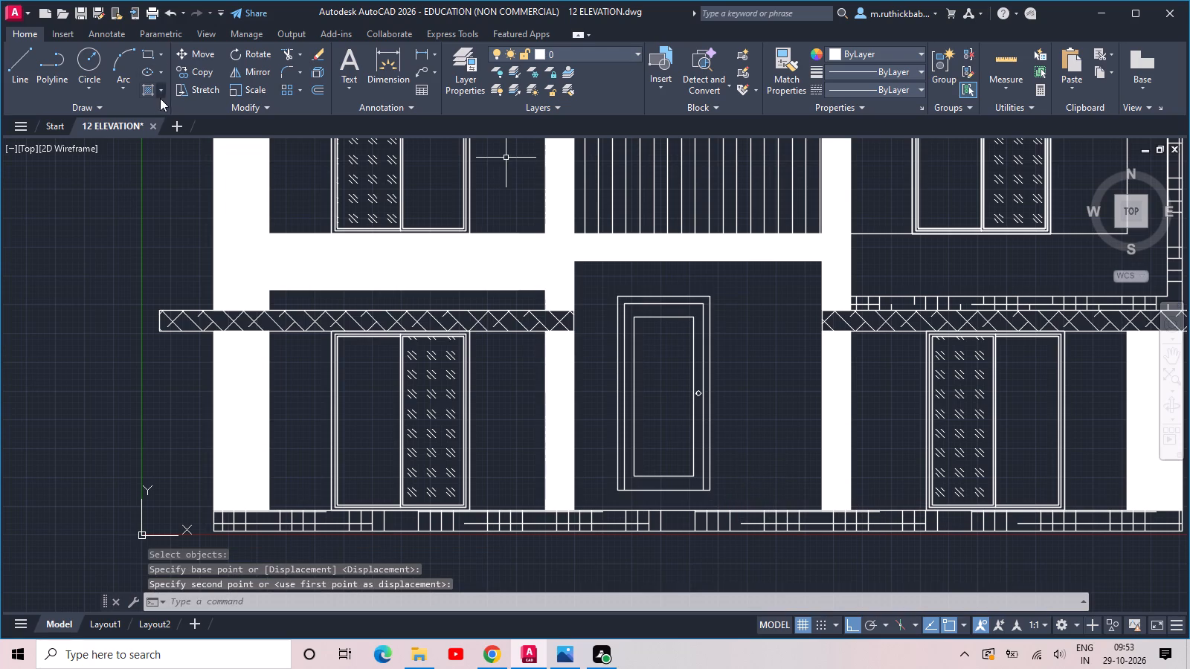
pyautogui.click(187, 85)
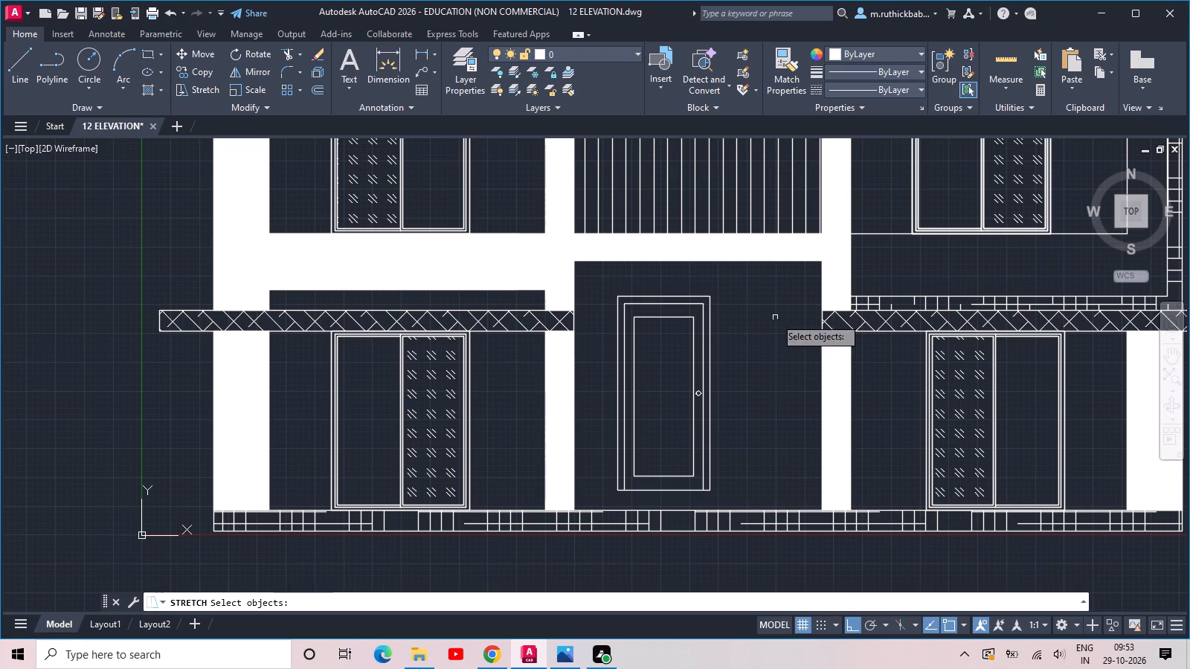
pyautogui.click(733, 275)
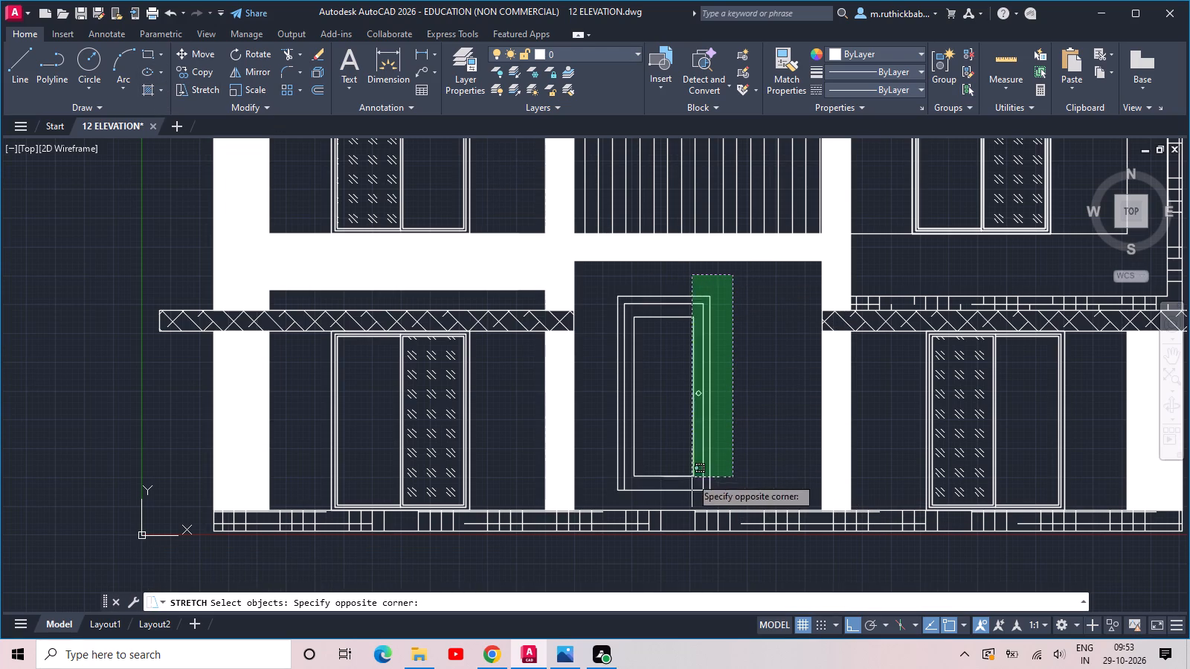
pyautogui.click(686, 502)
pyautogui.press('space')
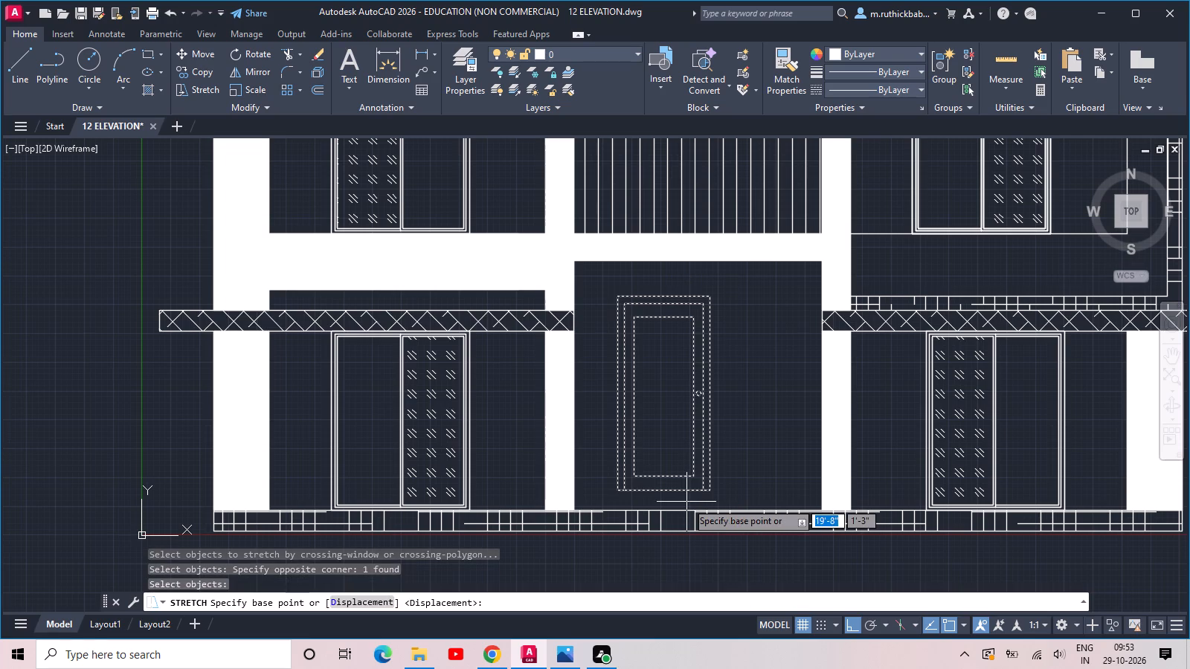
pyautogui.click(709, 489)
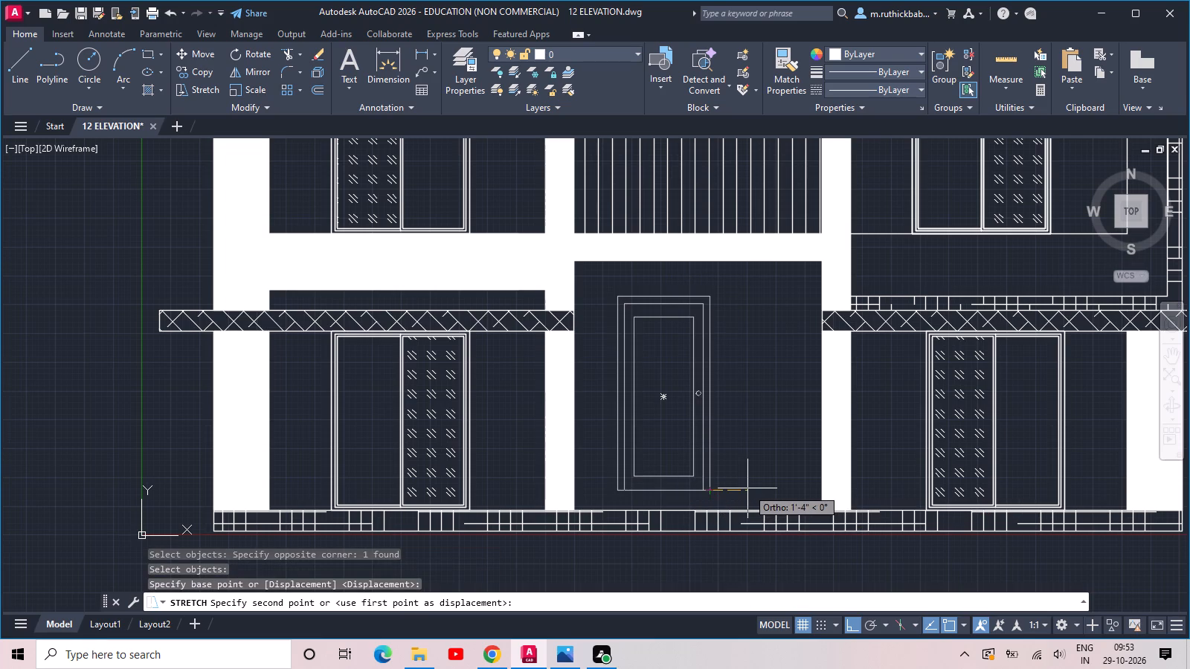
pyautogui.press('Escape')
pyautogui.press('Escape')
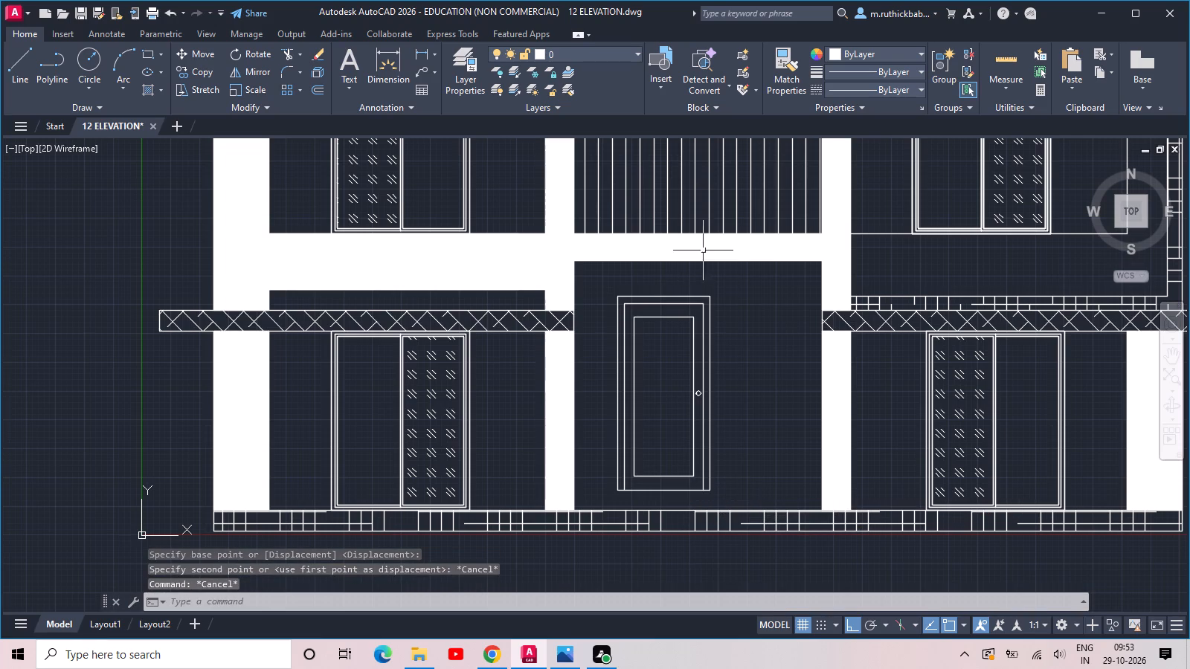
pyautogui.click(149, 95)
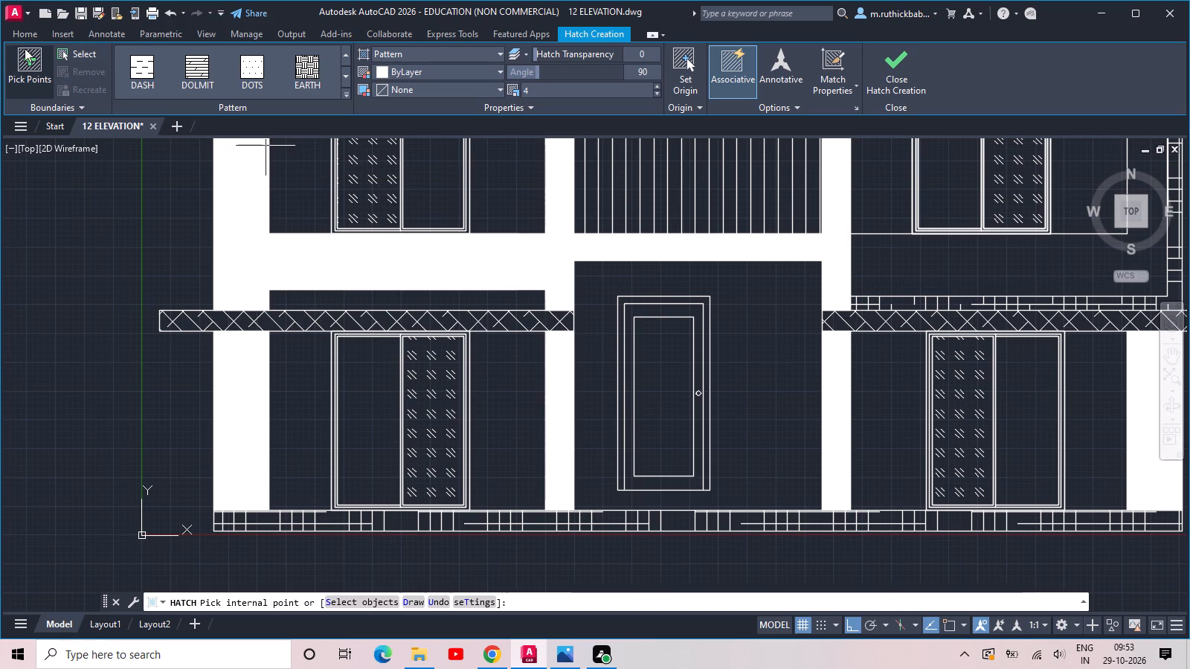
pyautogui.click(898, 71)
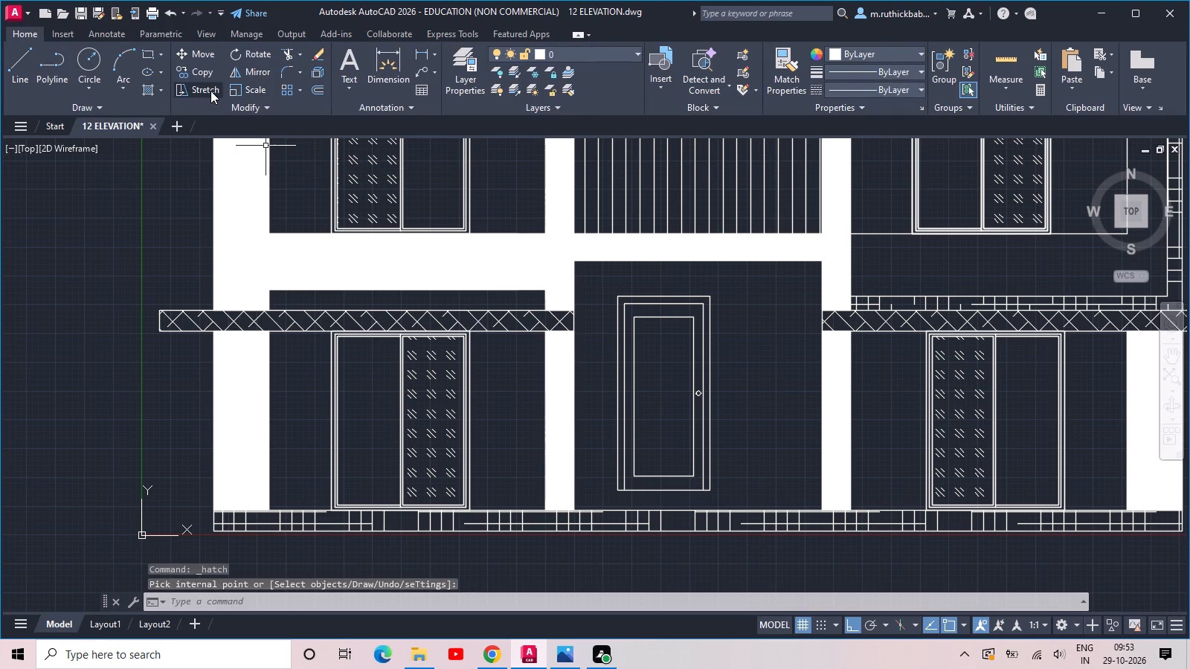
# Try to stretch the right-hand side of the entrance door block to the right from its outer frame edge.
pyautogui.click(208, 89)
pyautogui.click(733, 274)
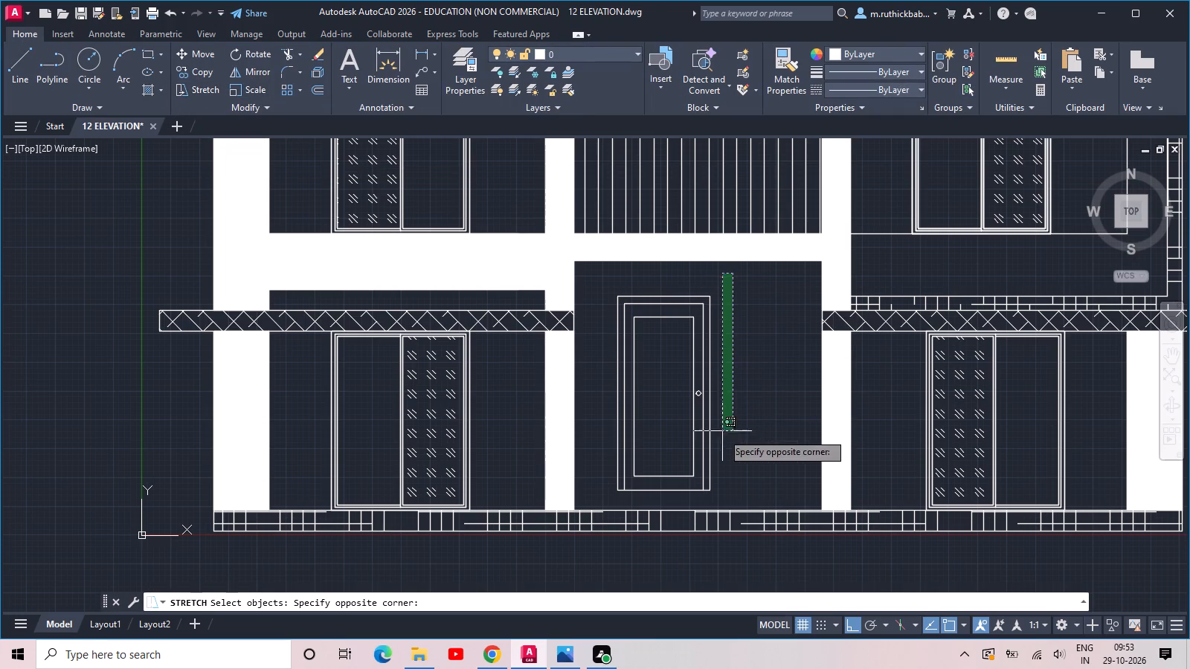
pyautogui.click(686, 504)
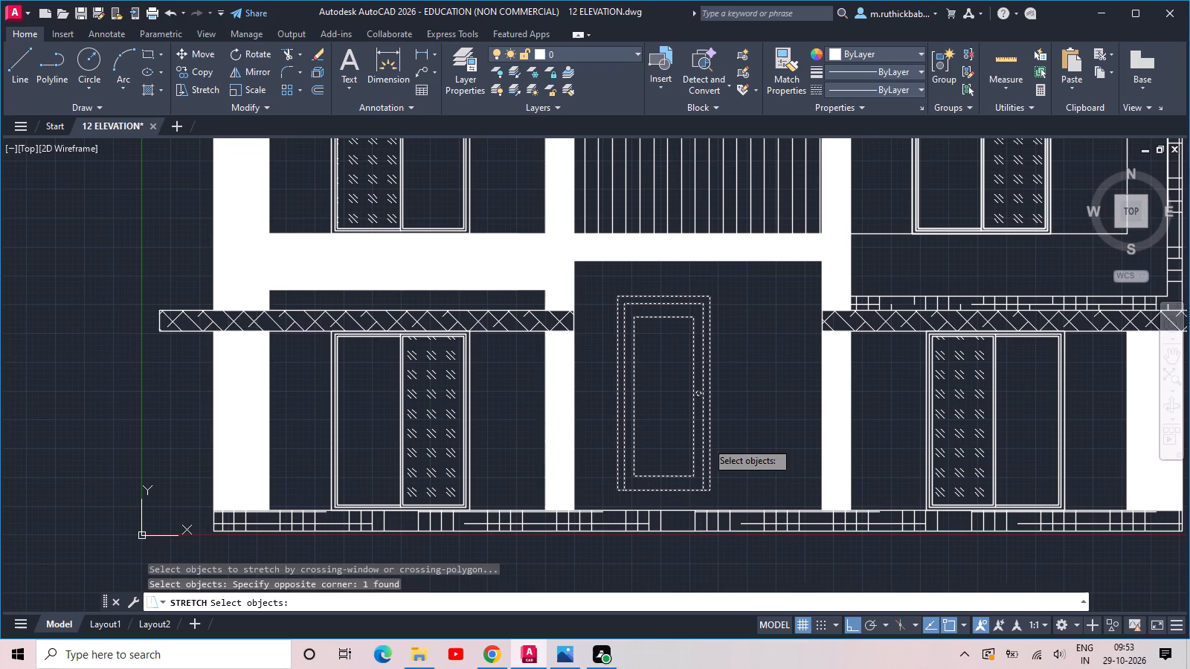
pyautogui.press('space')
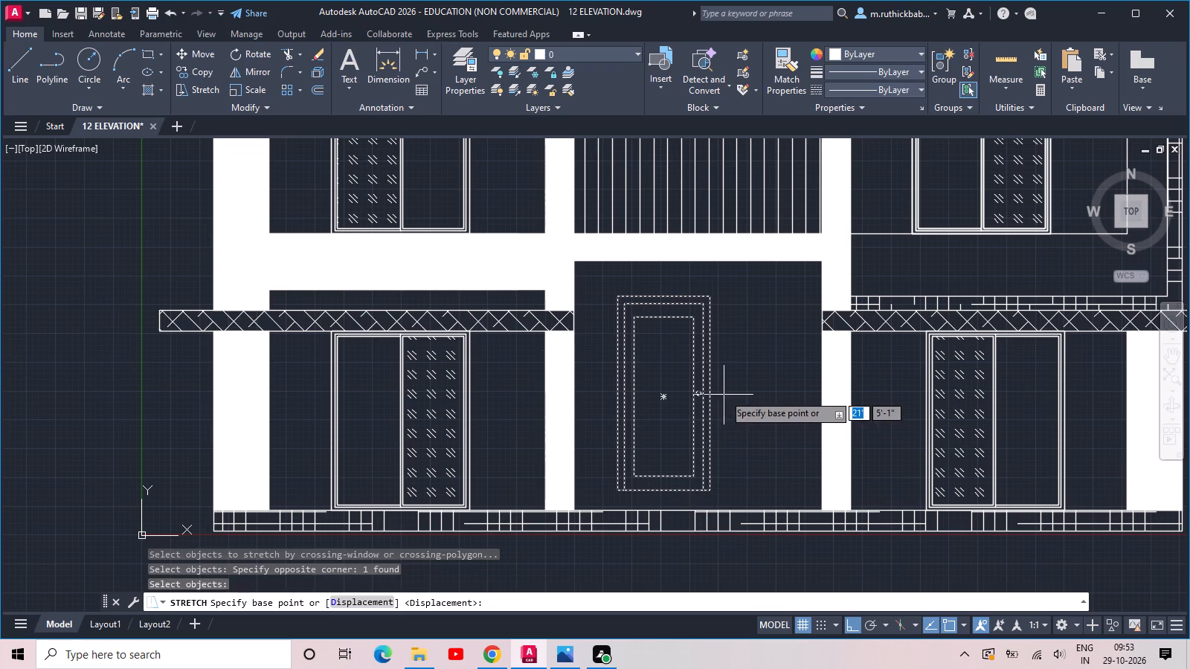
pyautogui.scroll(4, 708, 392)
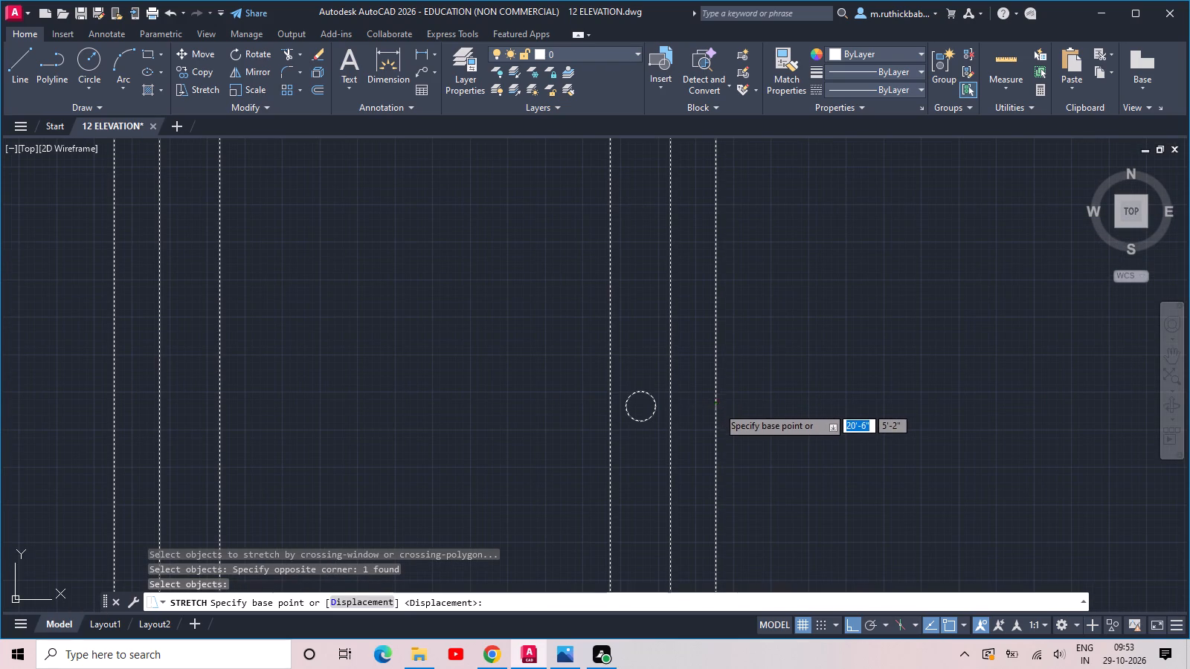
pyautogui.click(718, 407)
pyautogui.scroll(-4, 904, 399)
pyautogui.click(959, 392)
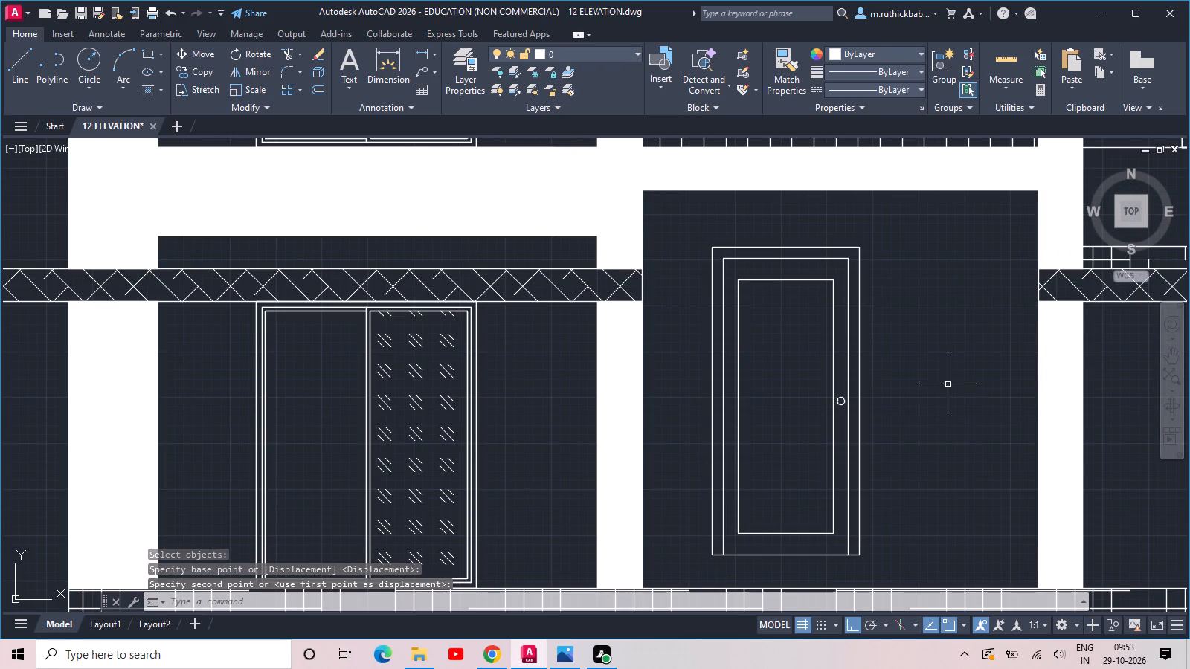
# Explode the entrance door block into separate editable objects.
pyautogui.click(907, 245)
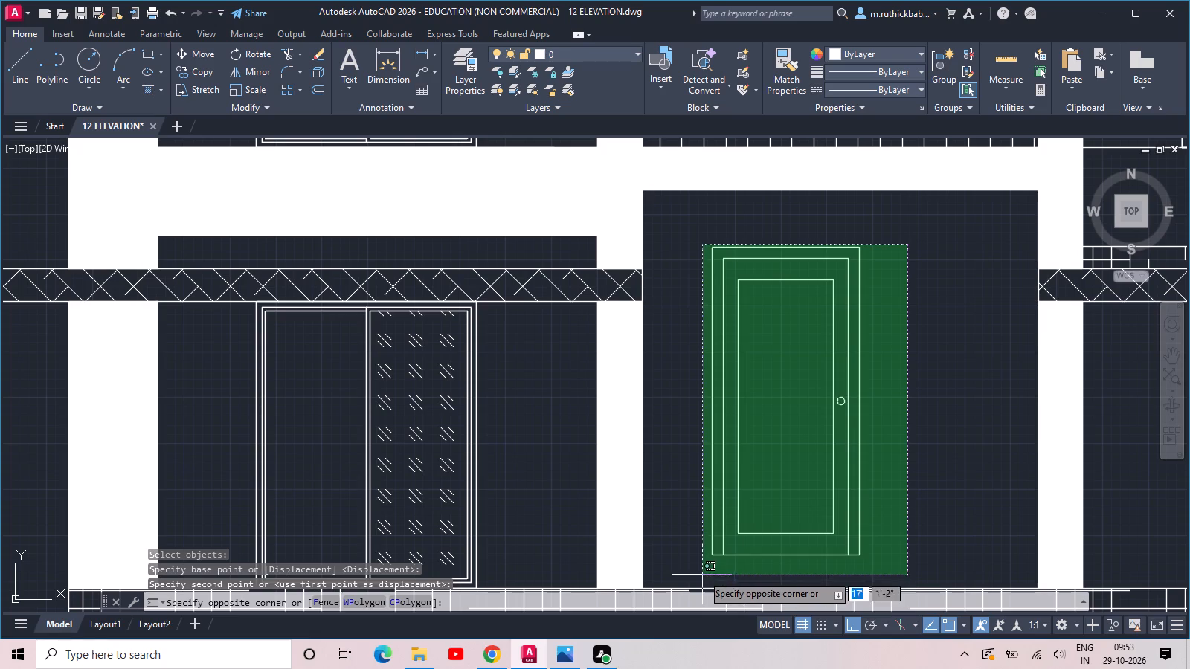
pyautogui.click(699, 573)
pyautogui.write('x')
pyautogui.press('space')
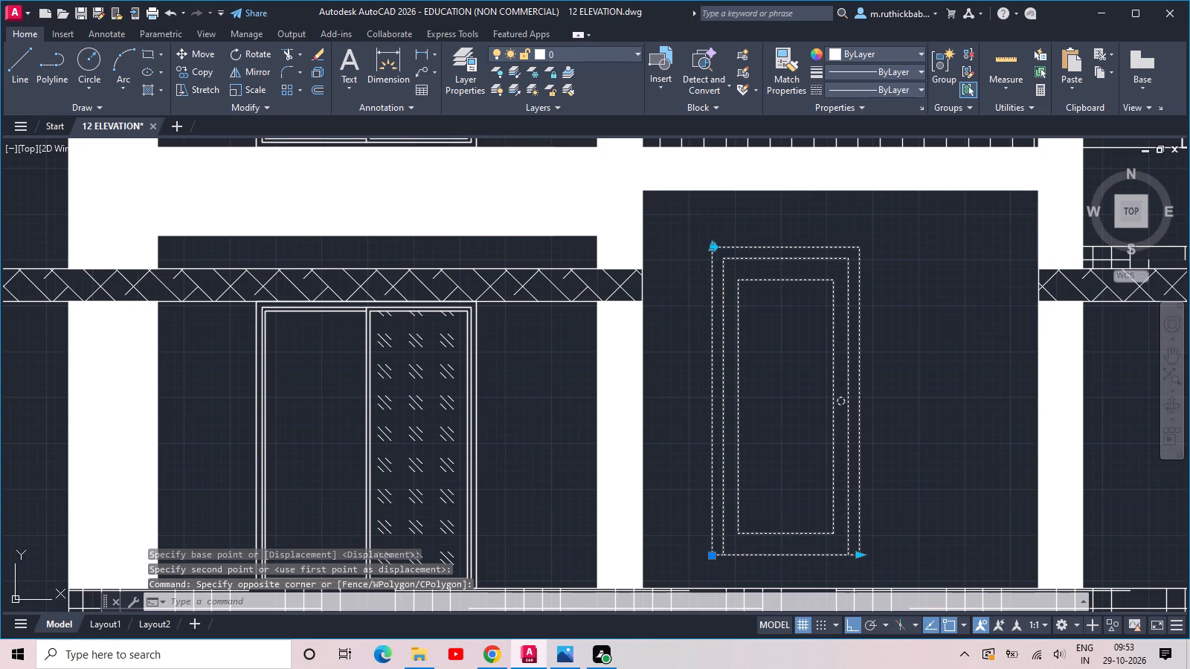
pyautogui.scroll(-2, 726, 459)
pyautogui.scroll(3, 794, 465)
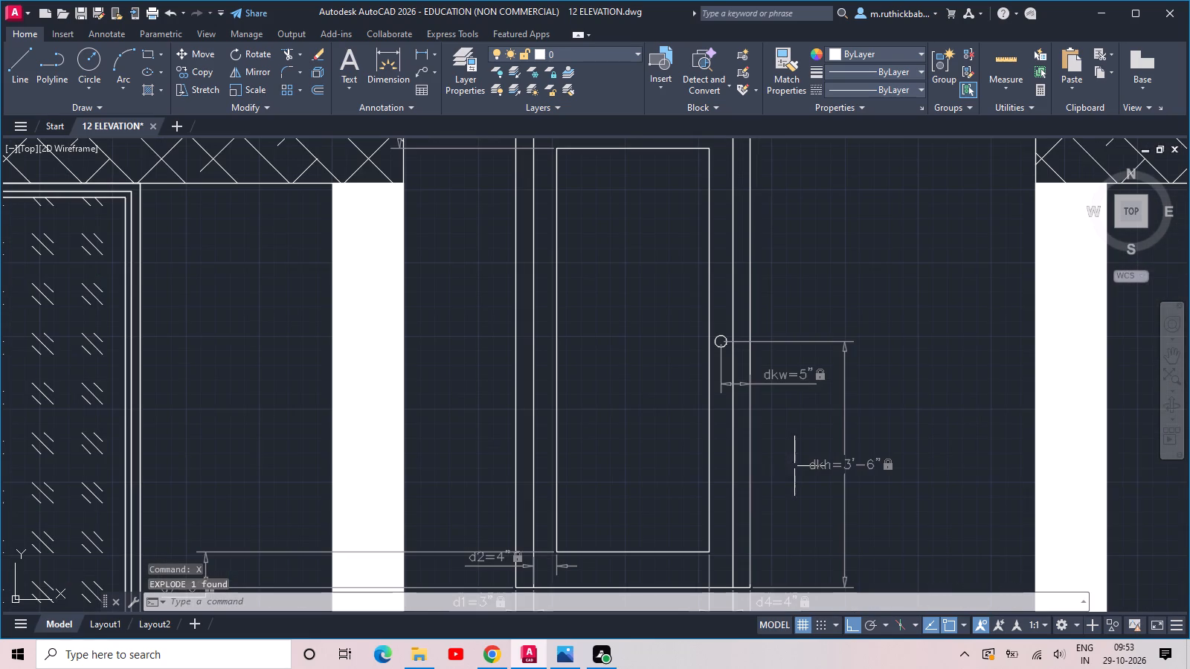
pyautogui.press('`')
pyautogui.press('Escape')
pyautogui.press('`')
pyautogui.press('Escape')
pyautogui.press('Escape')
pyautogui.press('Escape')
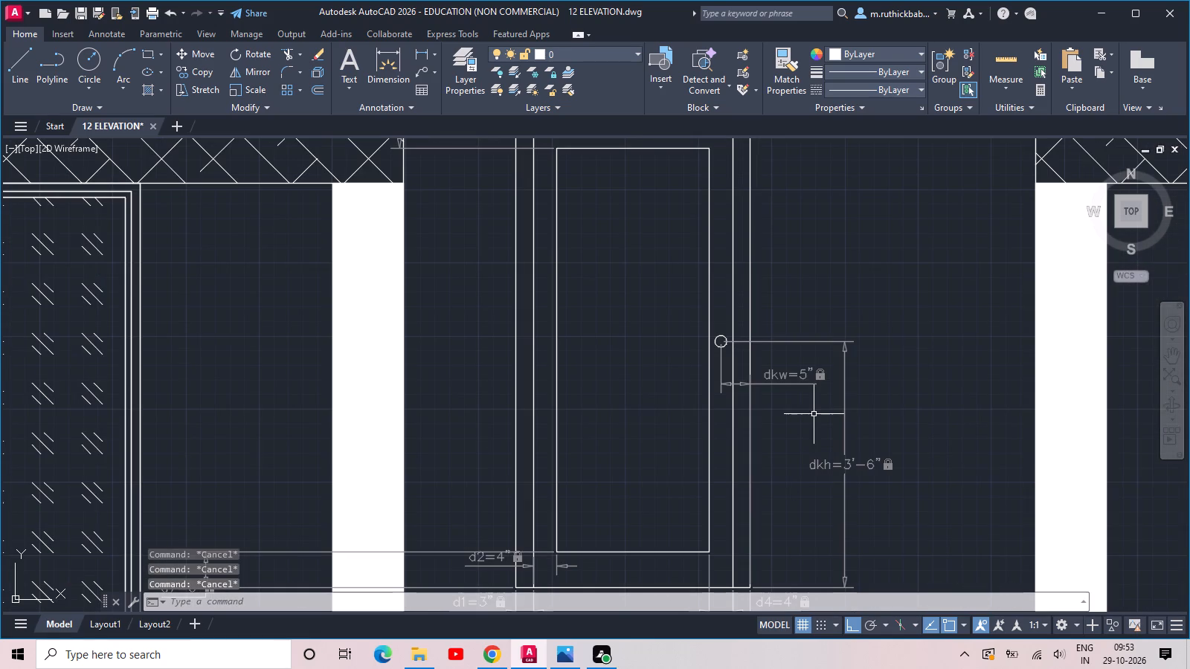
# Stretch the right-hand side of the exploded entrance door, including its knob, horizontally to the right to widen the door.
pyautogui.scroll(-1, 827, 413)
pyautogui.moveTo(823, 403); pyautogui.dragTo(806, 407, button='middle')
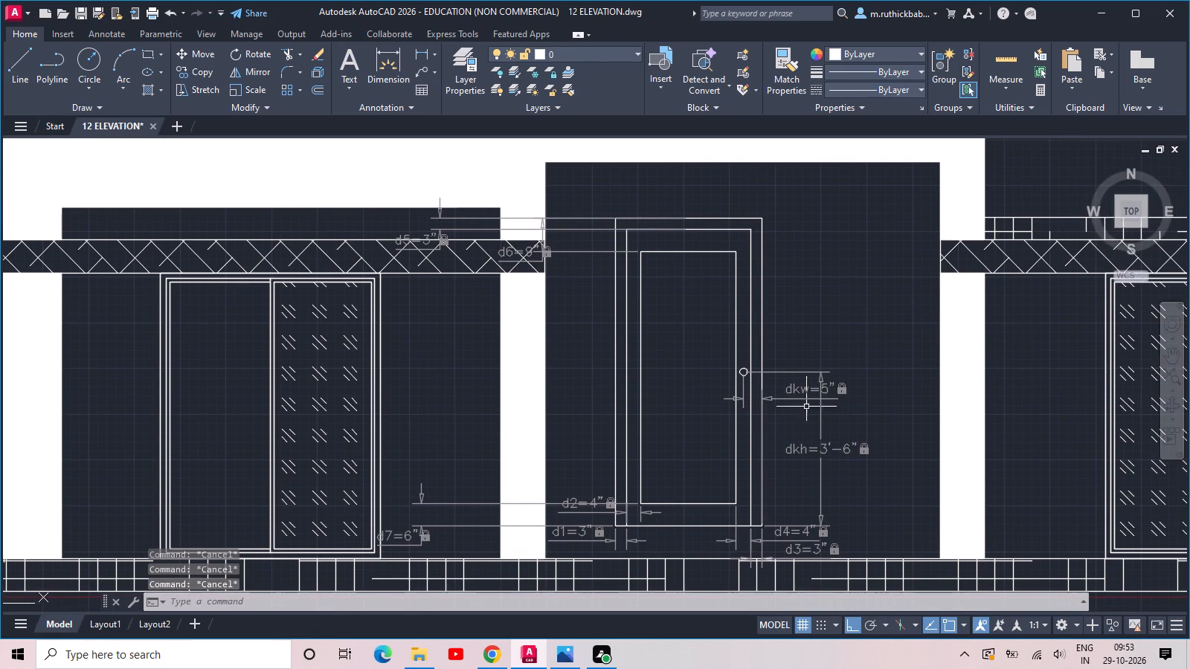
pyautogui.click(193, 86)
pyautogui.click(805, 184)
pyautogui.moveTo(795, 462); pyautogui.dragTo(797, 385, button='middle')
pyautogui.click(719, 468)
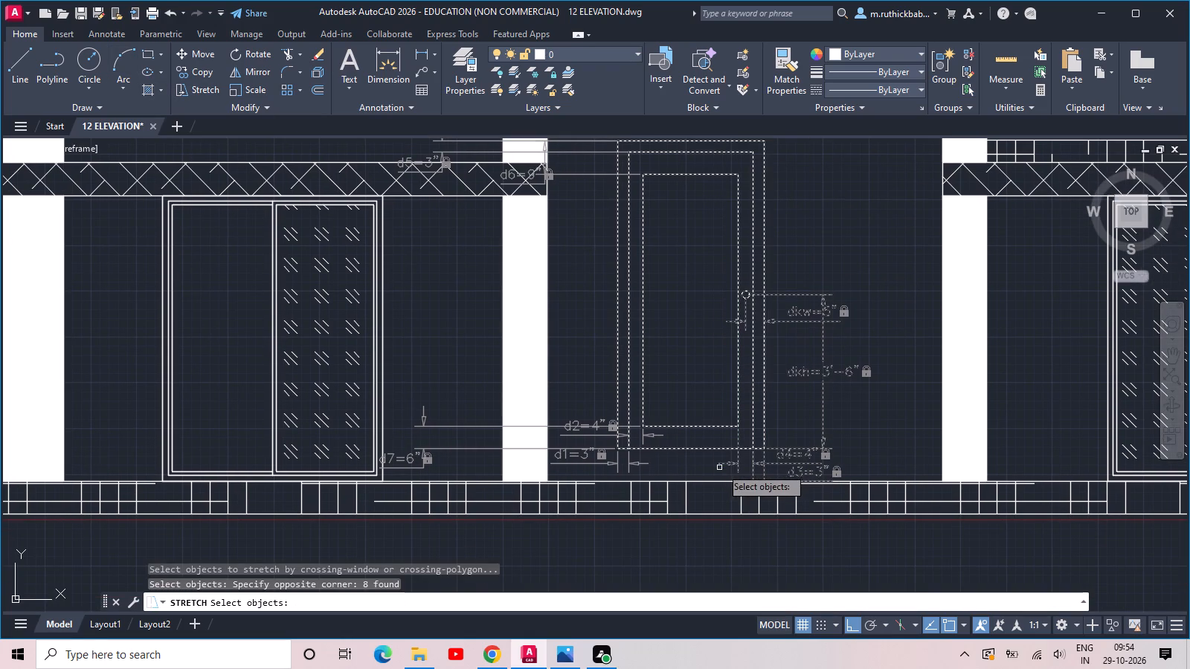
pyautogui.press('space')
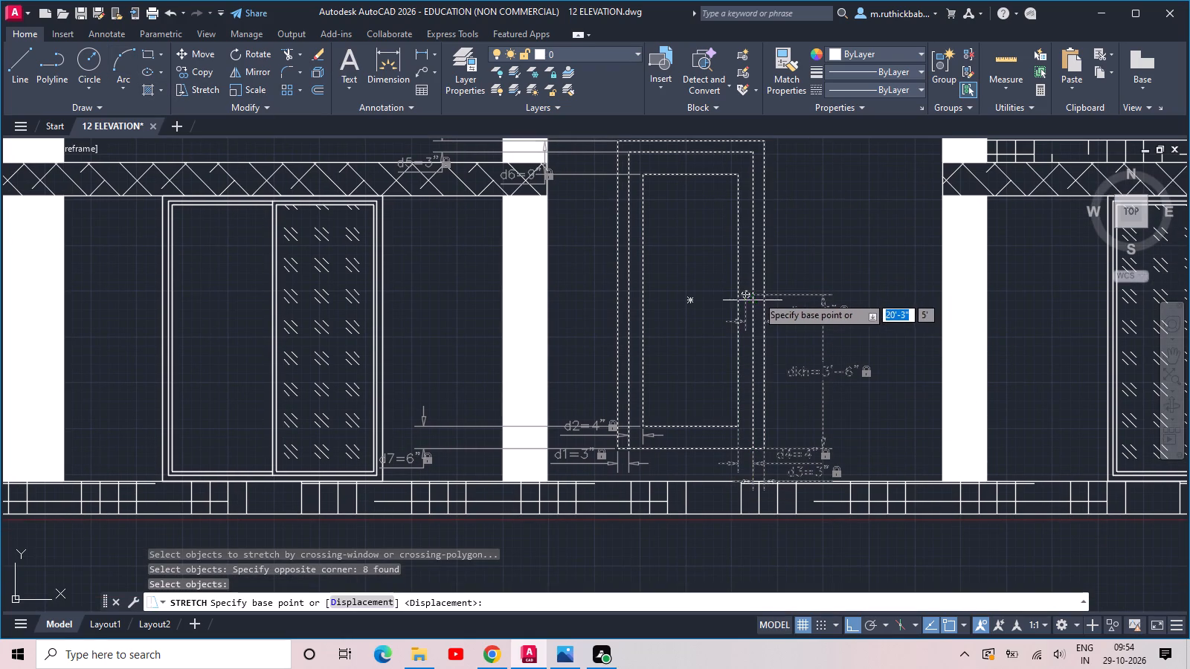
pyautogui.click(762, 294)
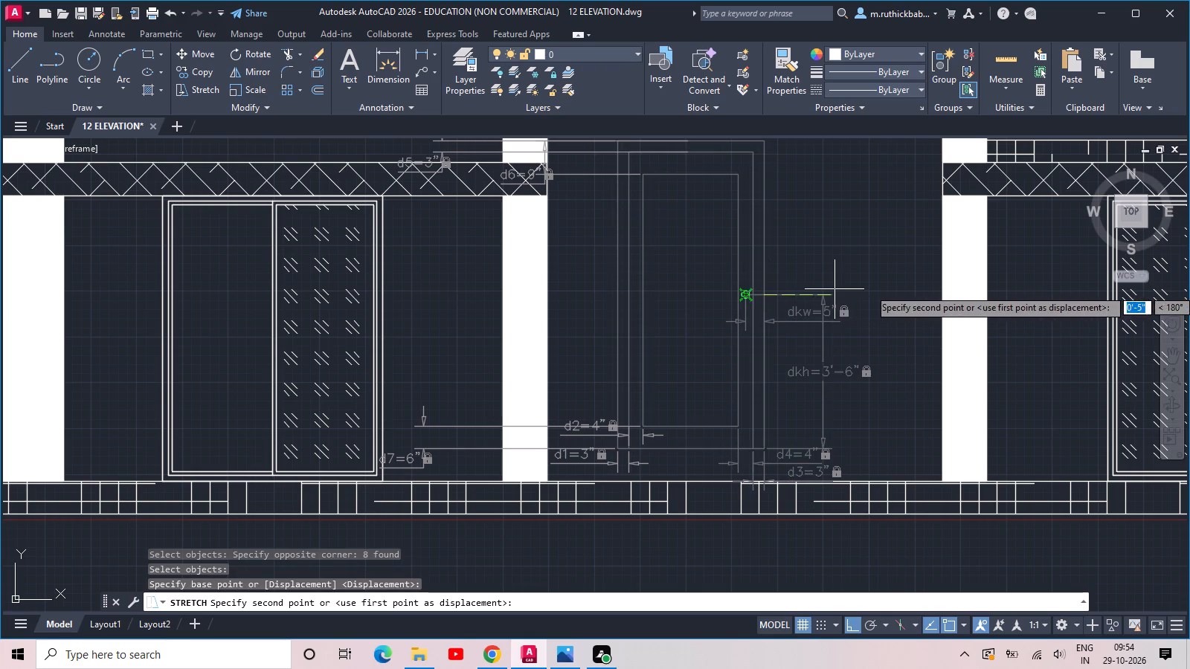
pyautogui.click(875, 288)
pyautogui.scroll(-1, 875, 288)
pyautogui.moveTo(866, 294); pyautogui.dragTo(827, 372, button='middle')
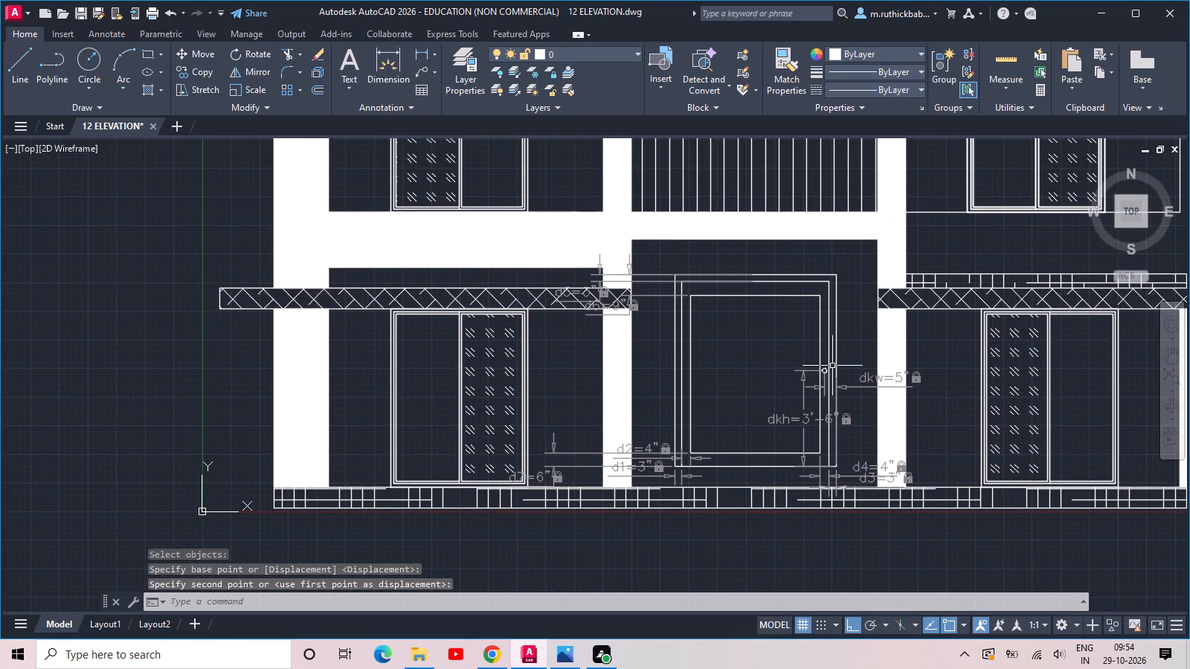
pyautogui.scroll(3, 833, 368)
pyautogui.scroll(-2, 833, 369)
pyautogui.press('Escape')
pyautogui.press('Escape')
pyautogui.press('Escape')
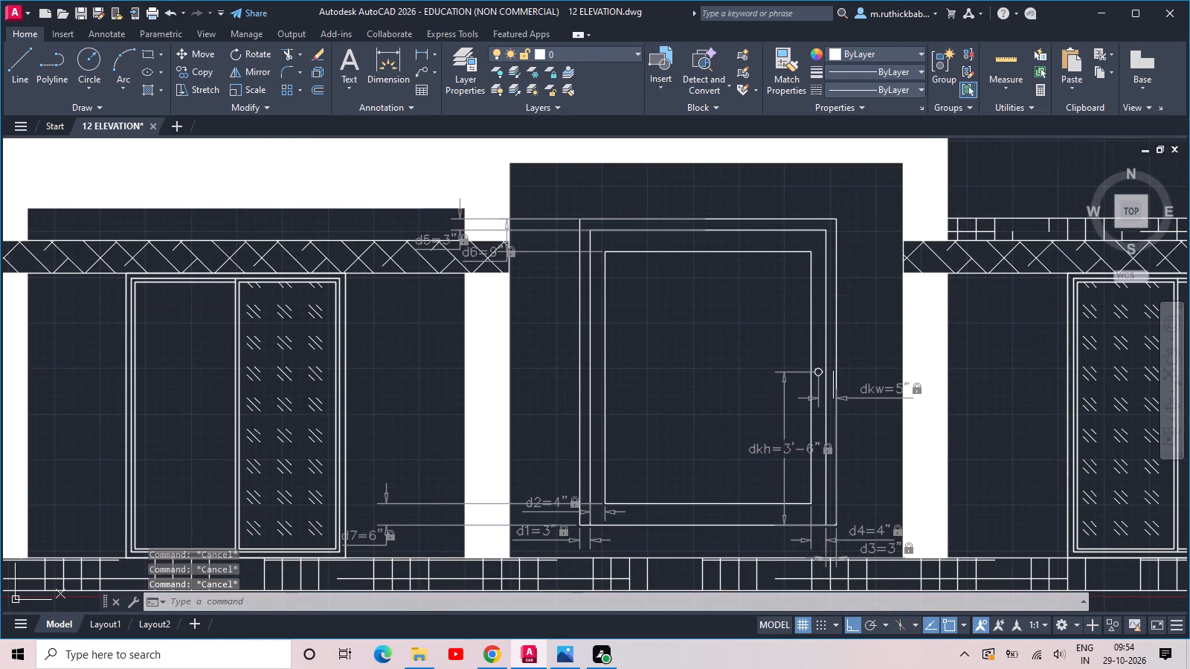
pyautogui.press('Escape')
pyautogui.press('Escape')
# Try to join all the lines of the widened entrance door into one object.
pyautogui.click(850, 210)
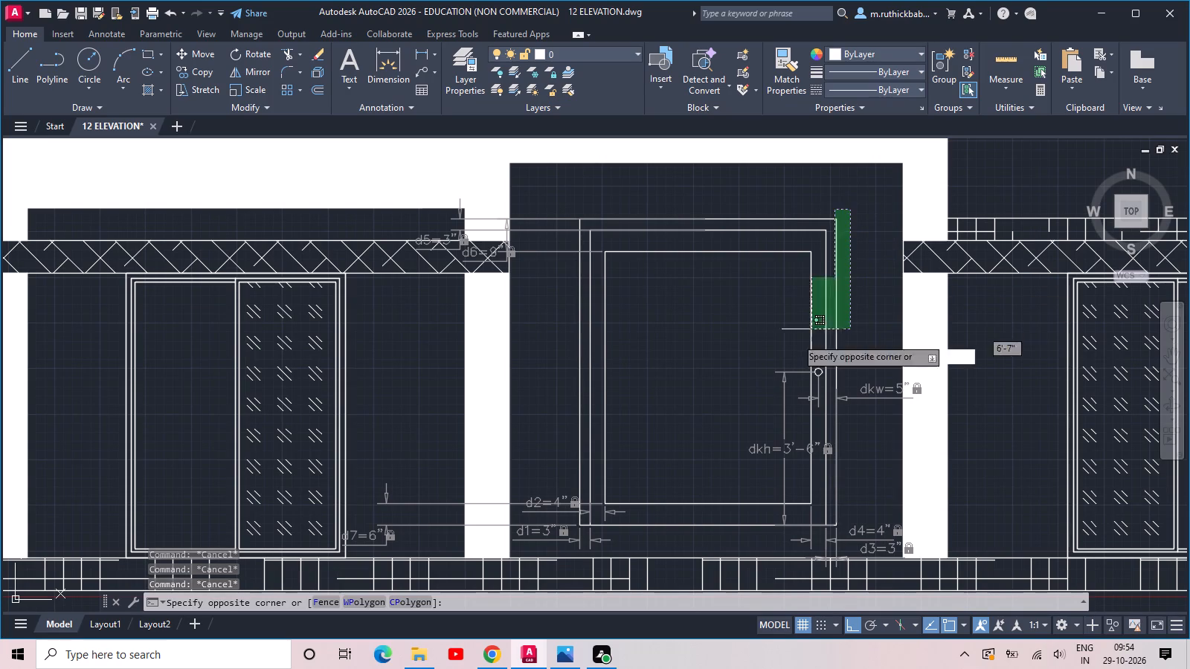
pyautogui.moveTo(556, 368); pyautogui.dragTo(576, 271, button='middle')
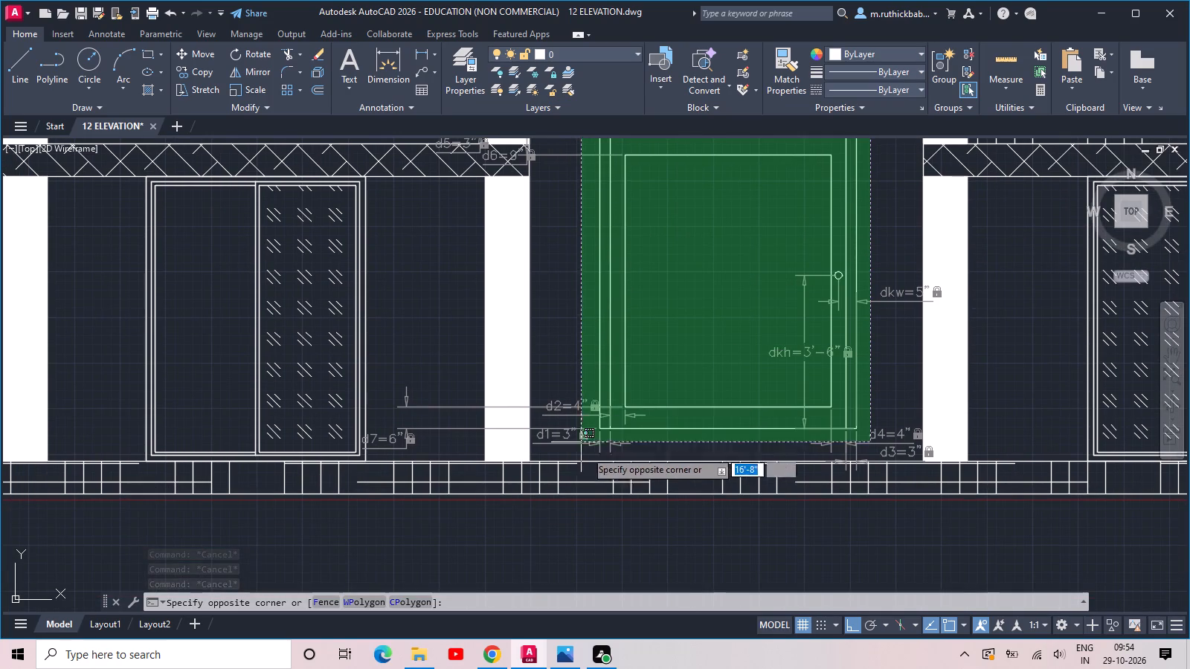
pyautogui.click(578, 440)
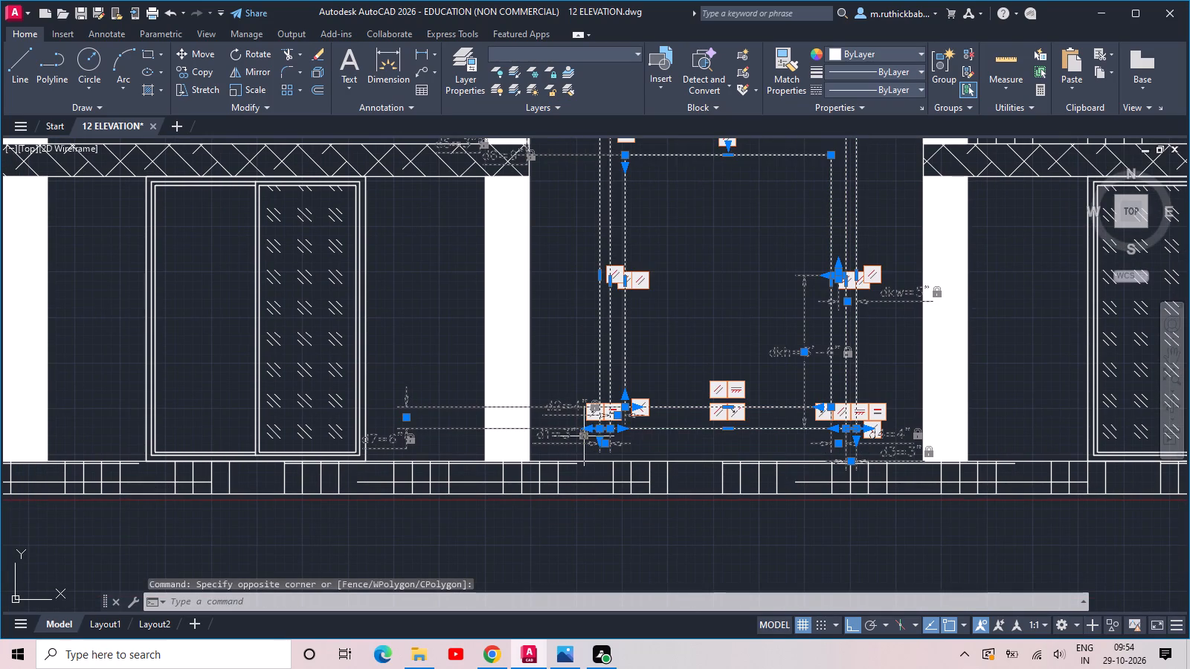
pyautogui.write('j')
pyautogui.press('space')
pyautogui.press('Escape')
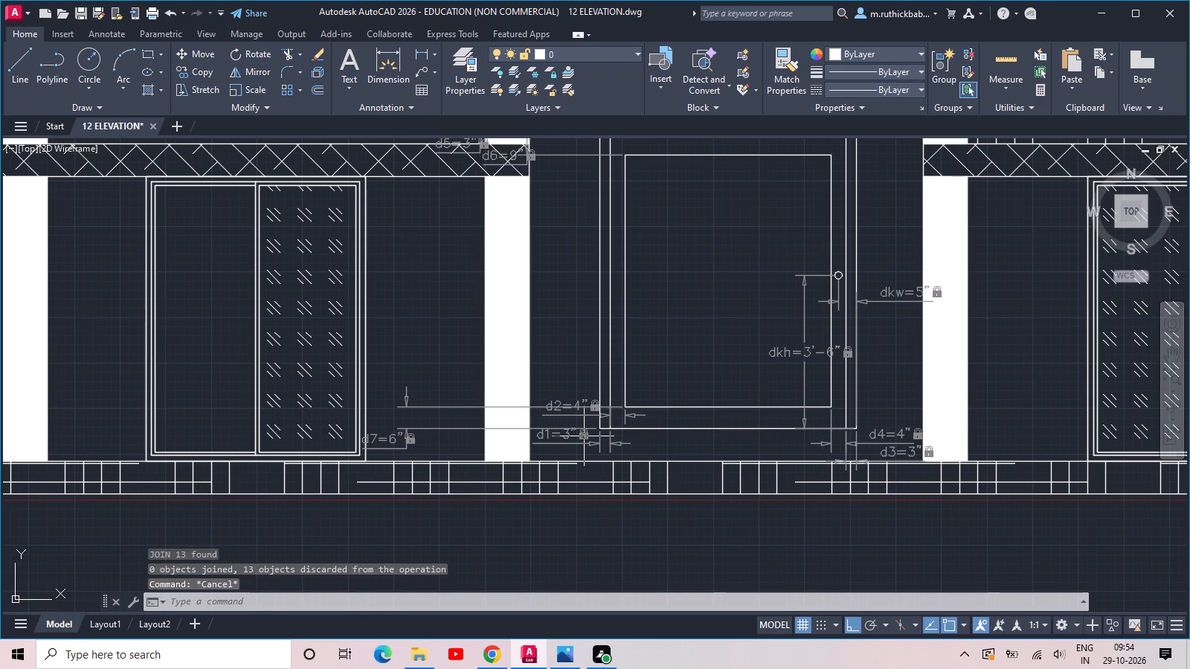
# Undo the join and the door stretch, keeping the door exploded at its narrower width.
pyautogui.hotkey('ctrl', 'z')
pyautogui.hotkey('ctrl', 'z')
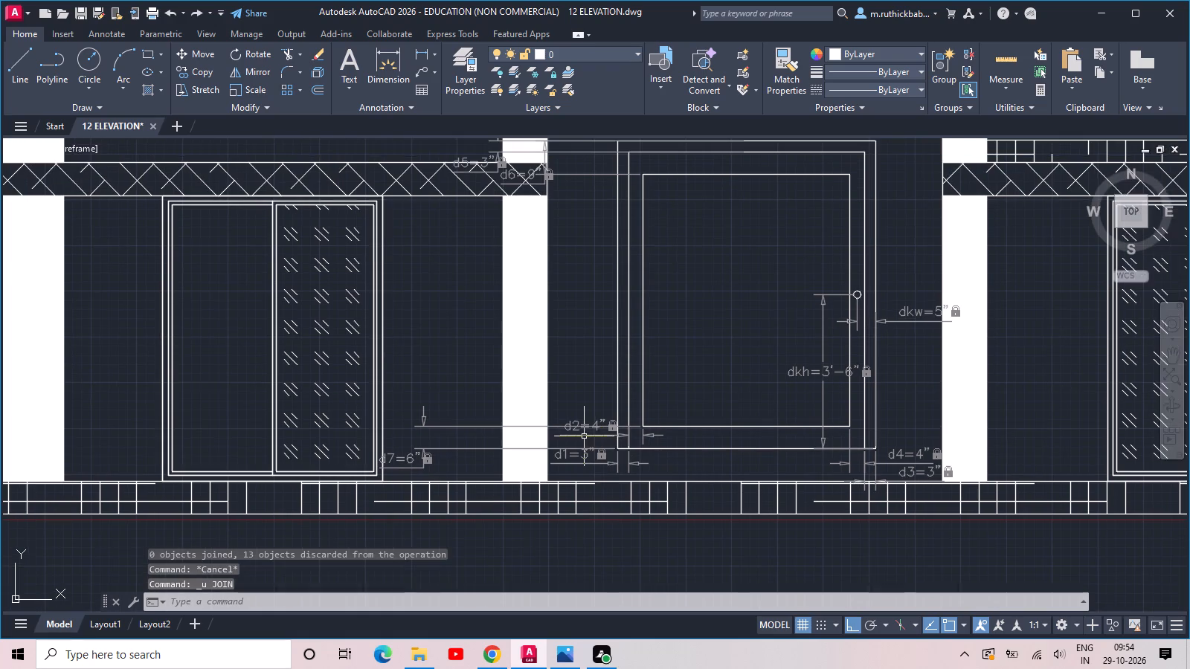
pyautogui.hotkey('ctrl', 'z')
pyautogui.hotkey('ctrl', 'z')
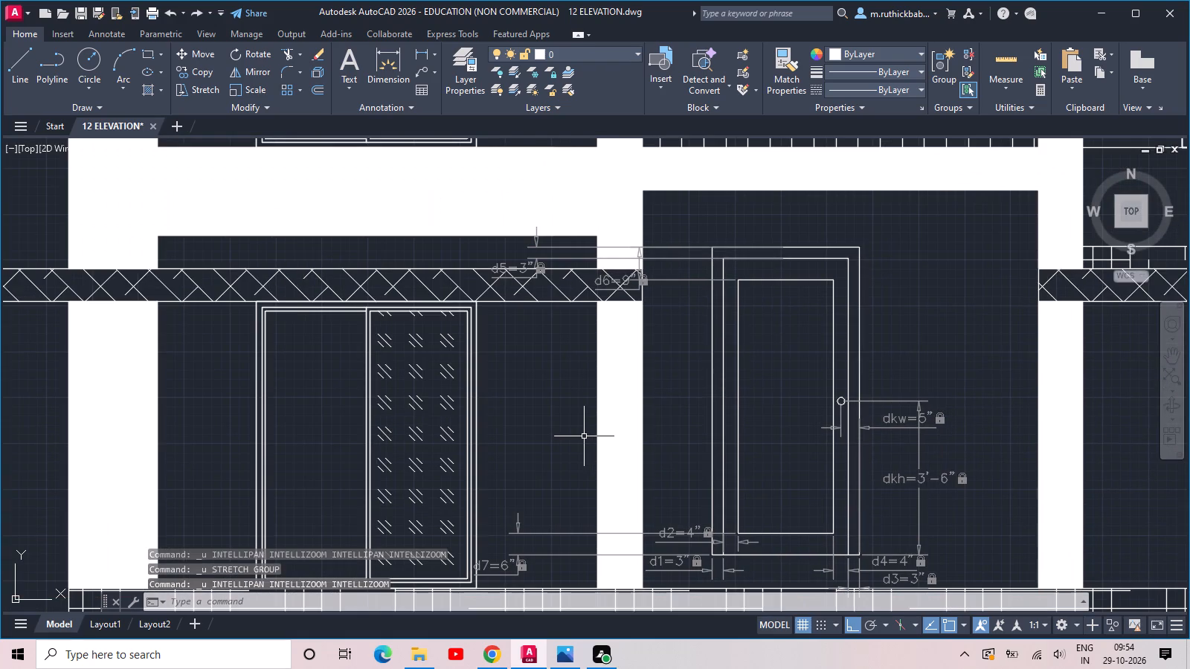
# Delete all the dimensional constraints around the exploded entrance door, leaving only its outlines and knob.
pyautogui.moveTo(685, 301); pyautogui.dragTo(685, 293)
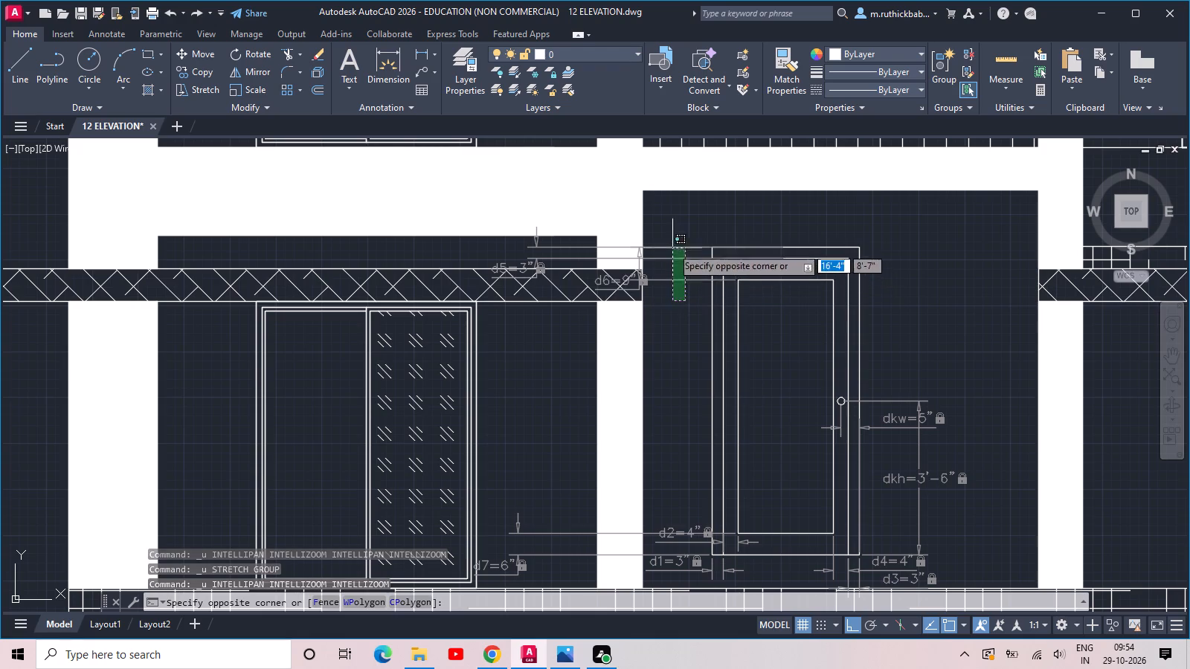
pyautogui.click(670, 238)
pyautogui.press('Delete')
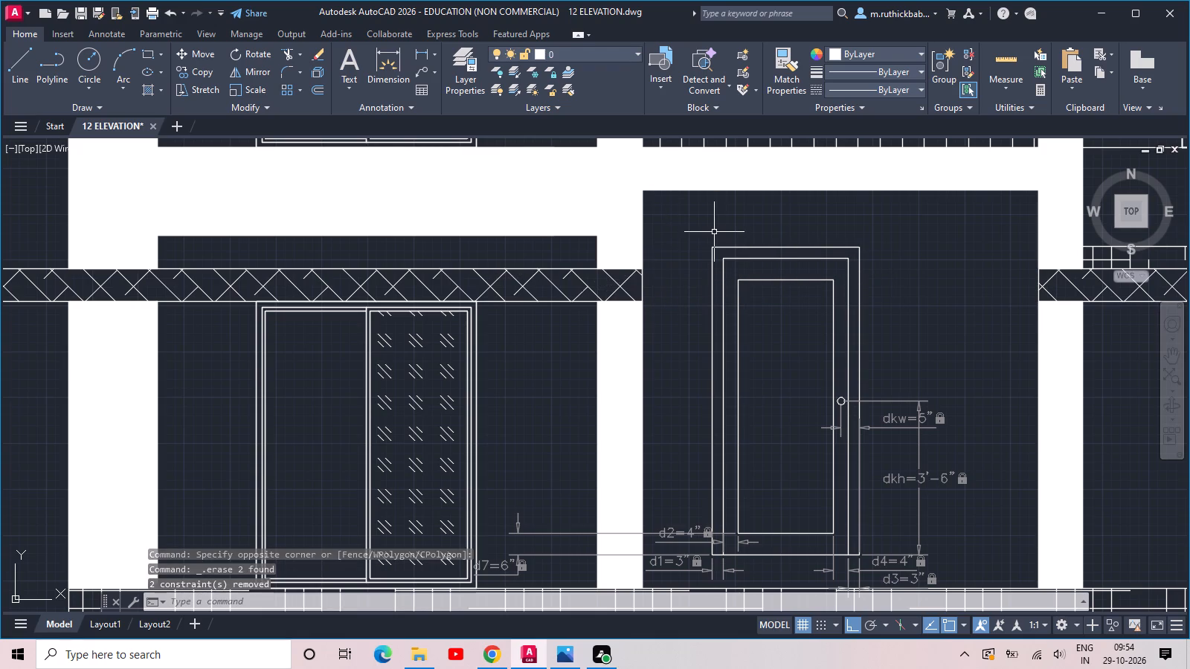
pyautogui.moveTo(982, 503); pyautogui.dragTo(943, 334, button='middle')
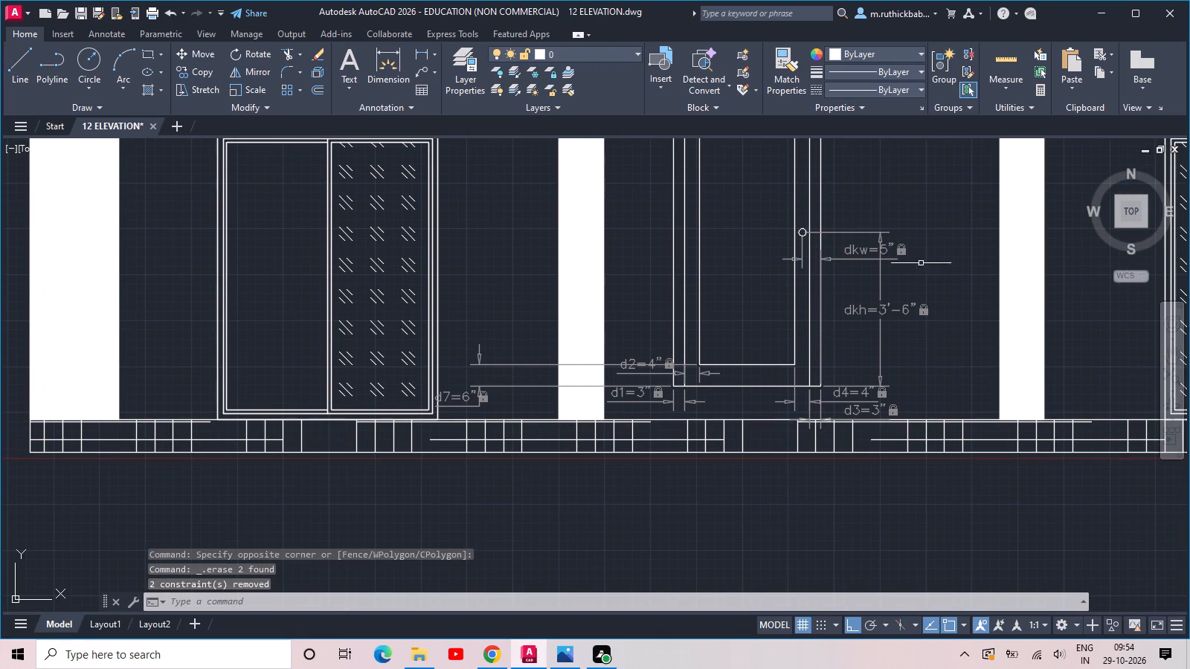
pyautogui.click(923, 392)
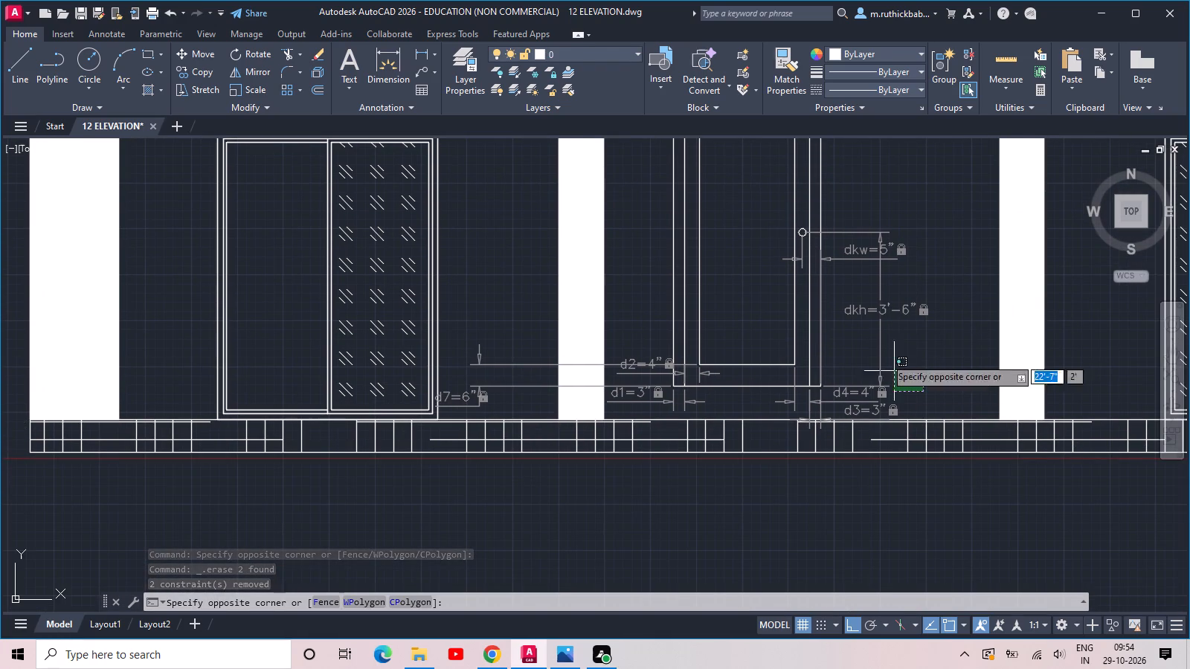
pyautogui.click(853, 198)
pyautogui.press('Delete')
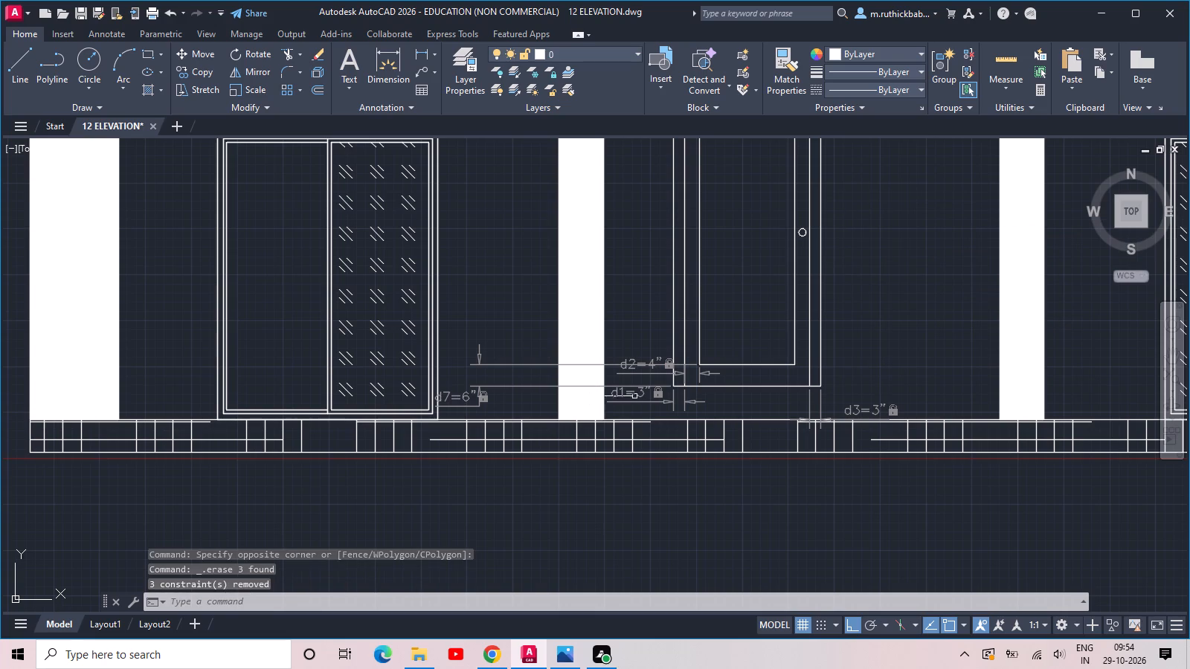
pyautogui.click(665, 416)
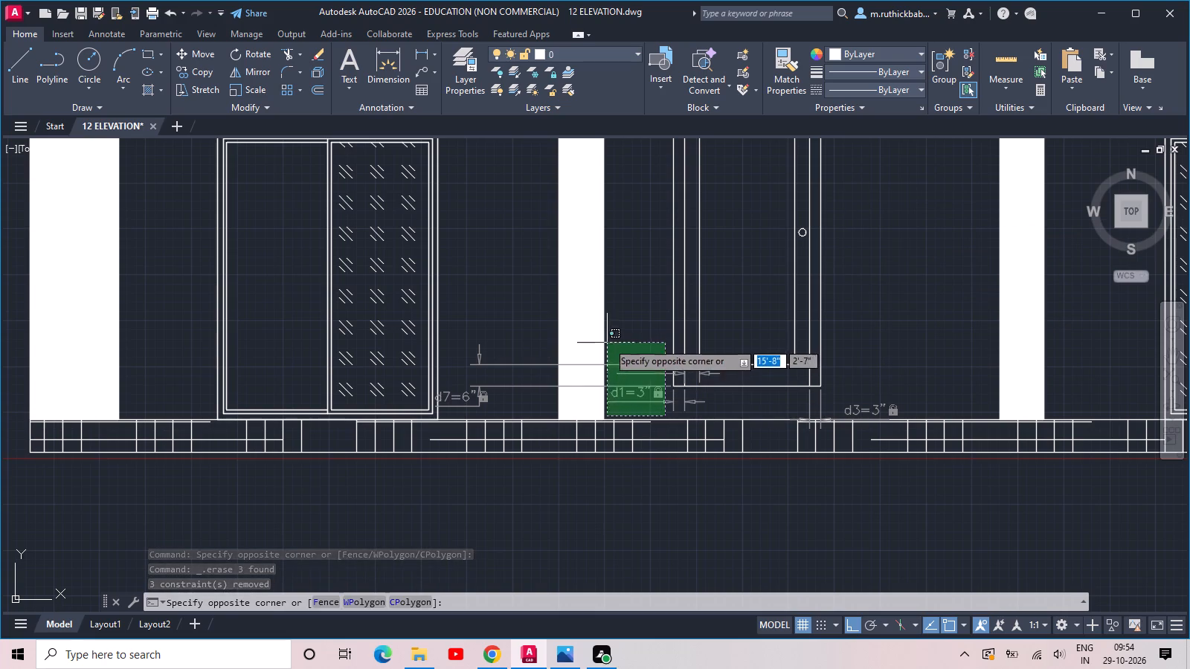
pyautogui.click(617, 340)
pyautogui.press('Delete')
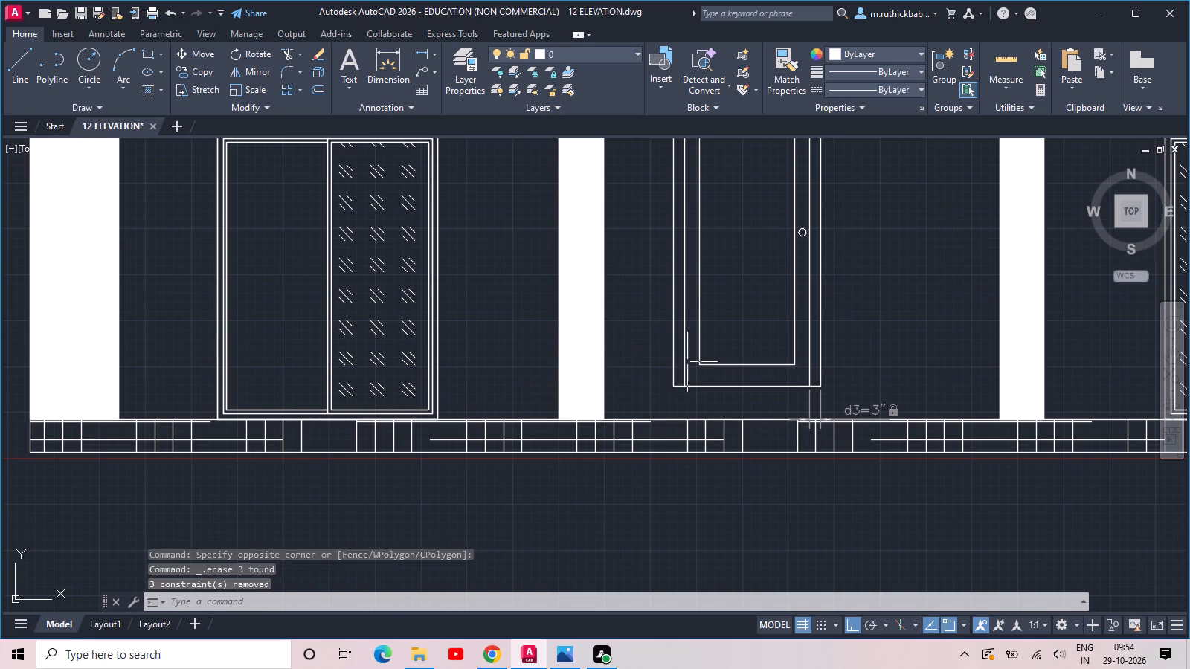
pyautogui.scroll(2, 901, 418)
pyautogui.click(778, 408)
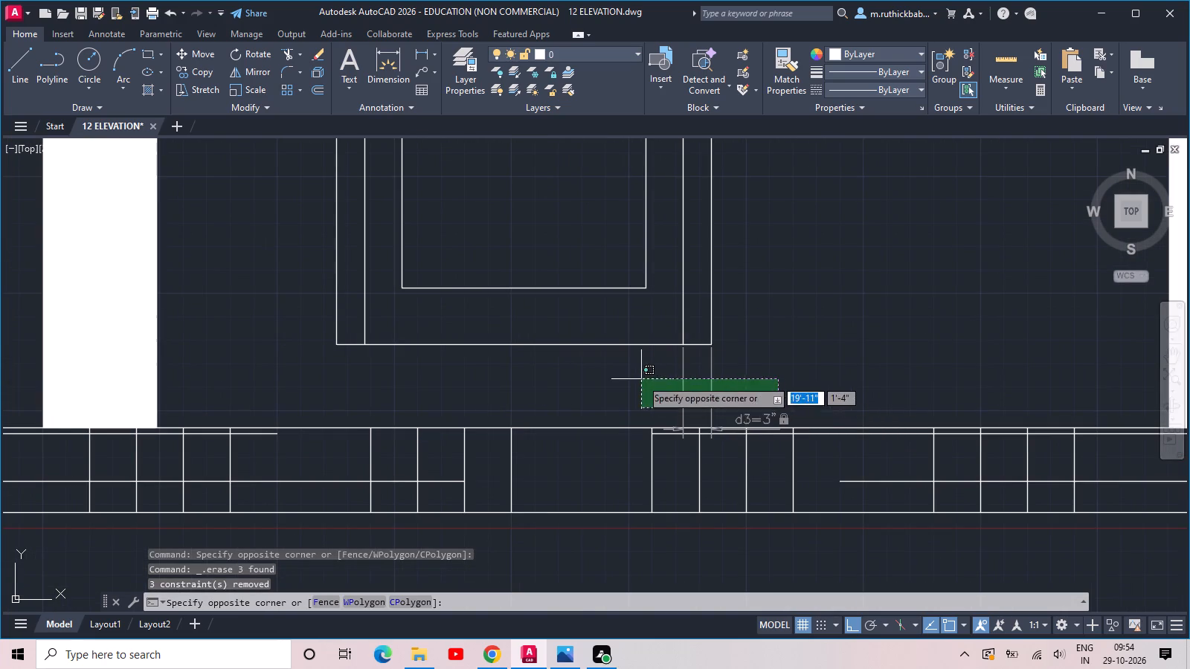
pyautogui.click(641, 379)
pyautogui.press('Delete')
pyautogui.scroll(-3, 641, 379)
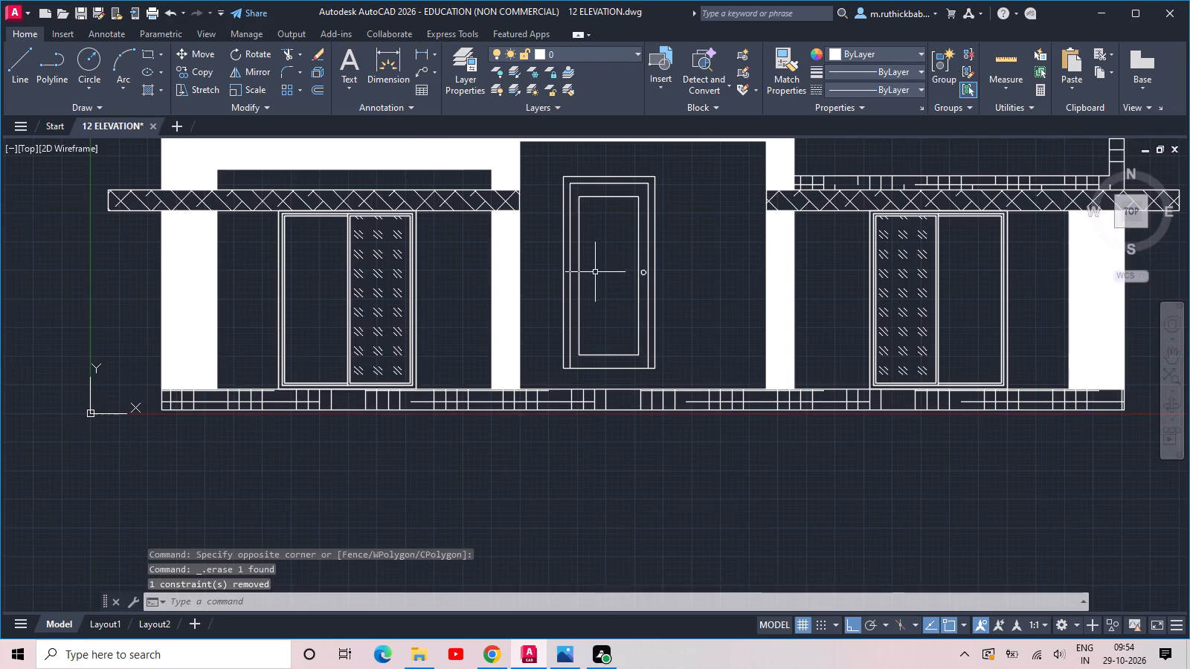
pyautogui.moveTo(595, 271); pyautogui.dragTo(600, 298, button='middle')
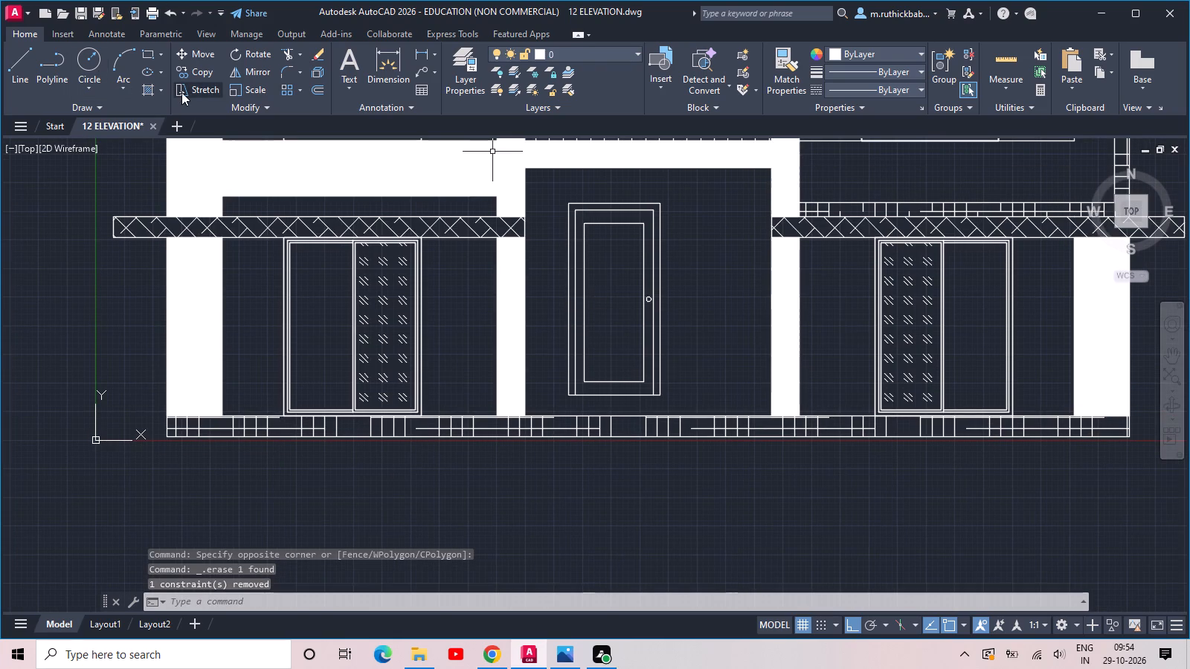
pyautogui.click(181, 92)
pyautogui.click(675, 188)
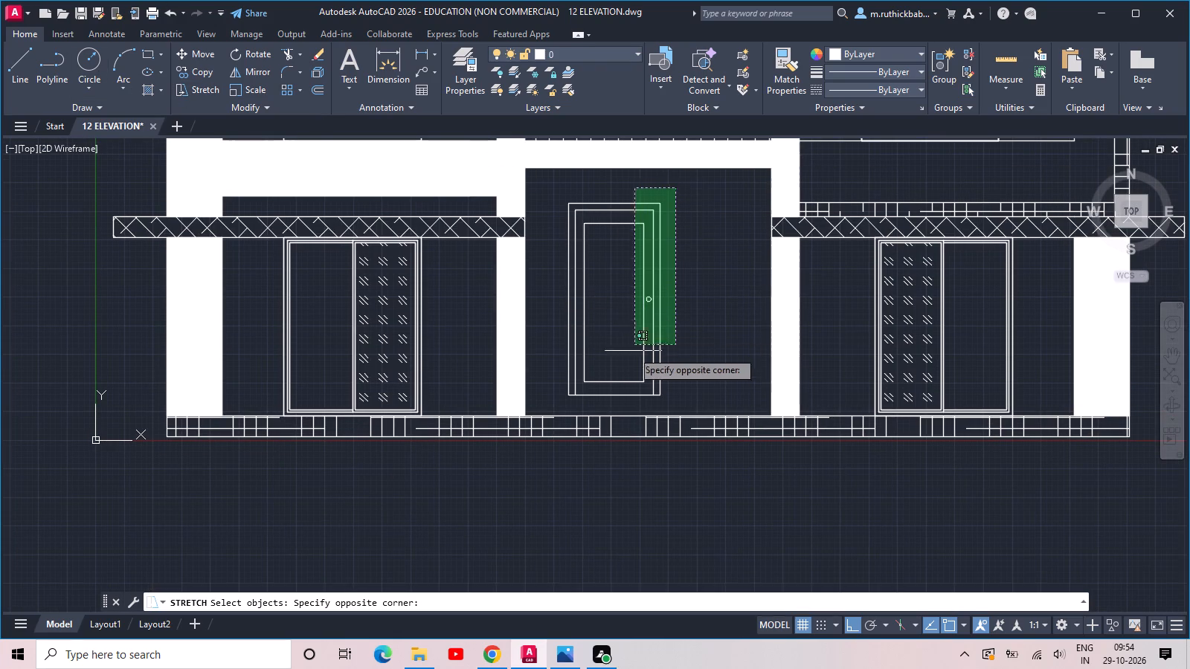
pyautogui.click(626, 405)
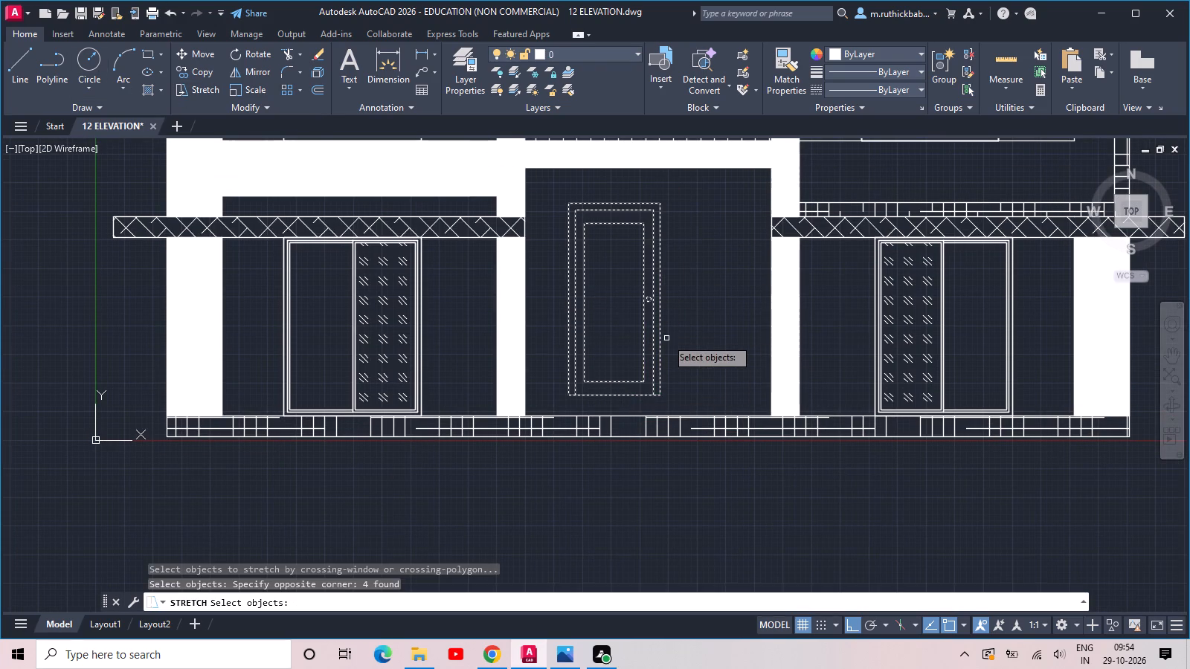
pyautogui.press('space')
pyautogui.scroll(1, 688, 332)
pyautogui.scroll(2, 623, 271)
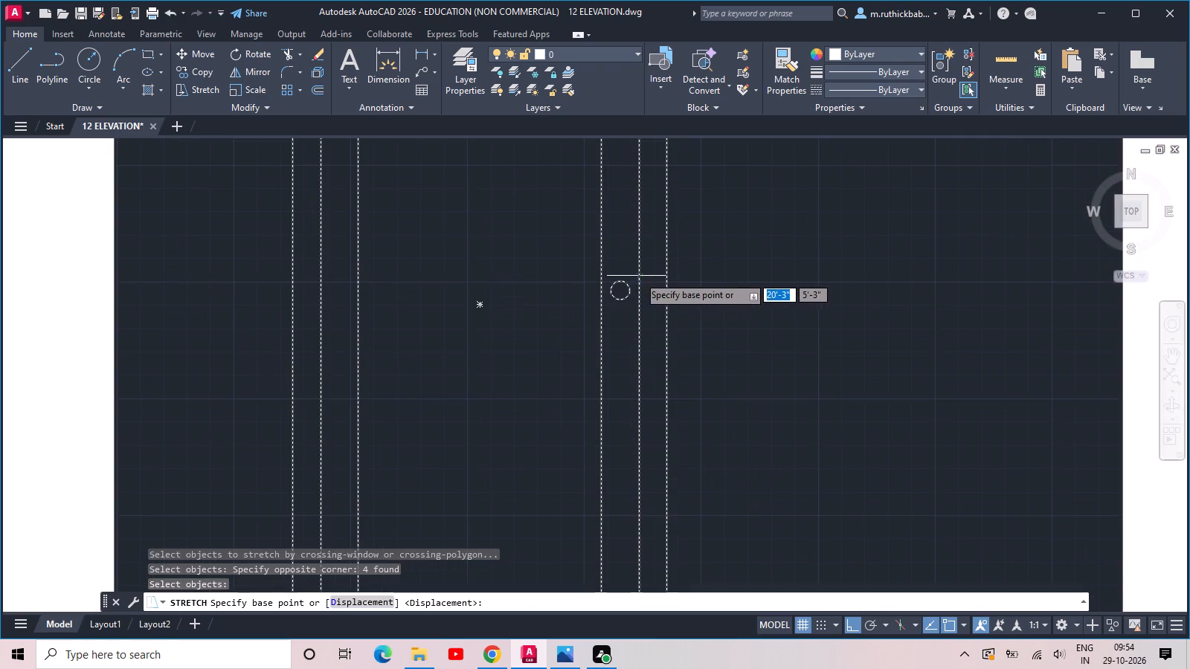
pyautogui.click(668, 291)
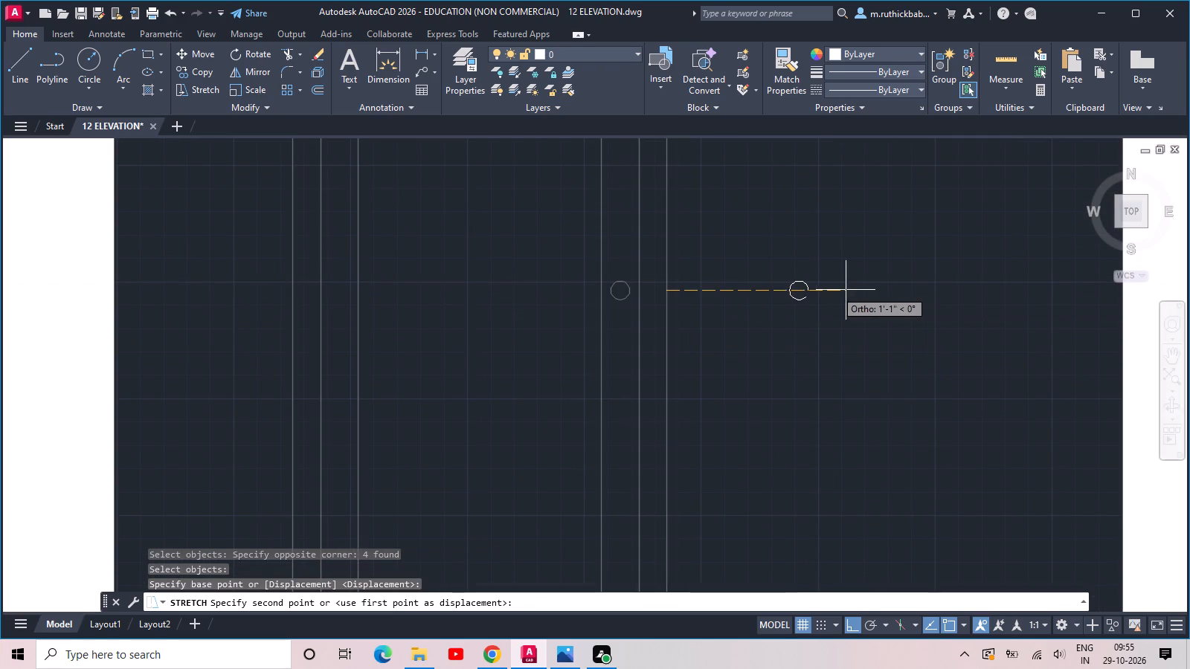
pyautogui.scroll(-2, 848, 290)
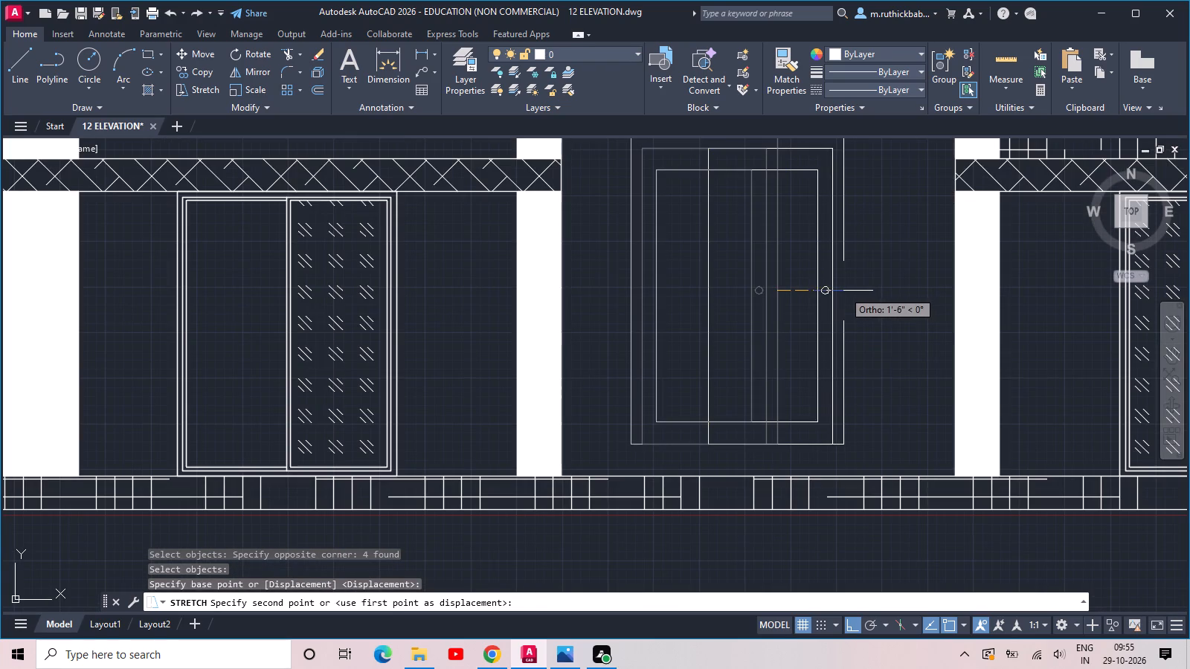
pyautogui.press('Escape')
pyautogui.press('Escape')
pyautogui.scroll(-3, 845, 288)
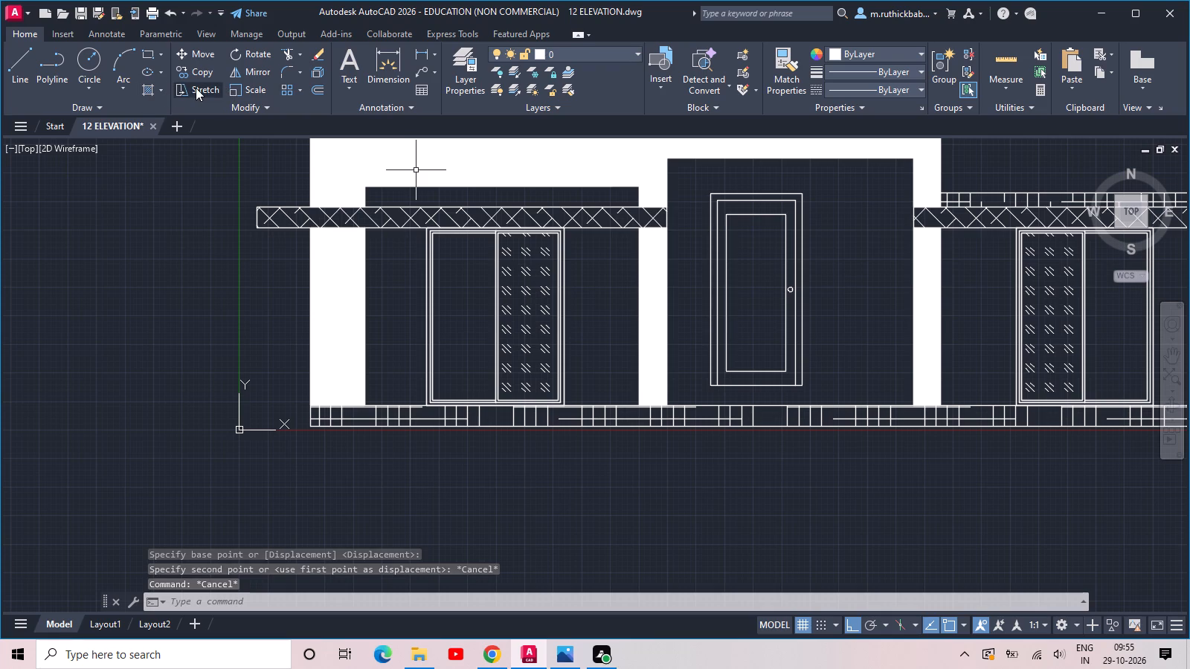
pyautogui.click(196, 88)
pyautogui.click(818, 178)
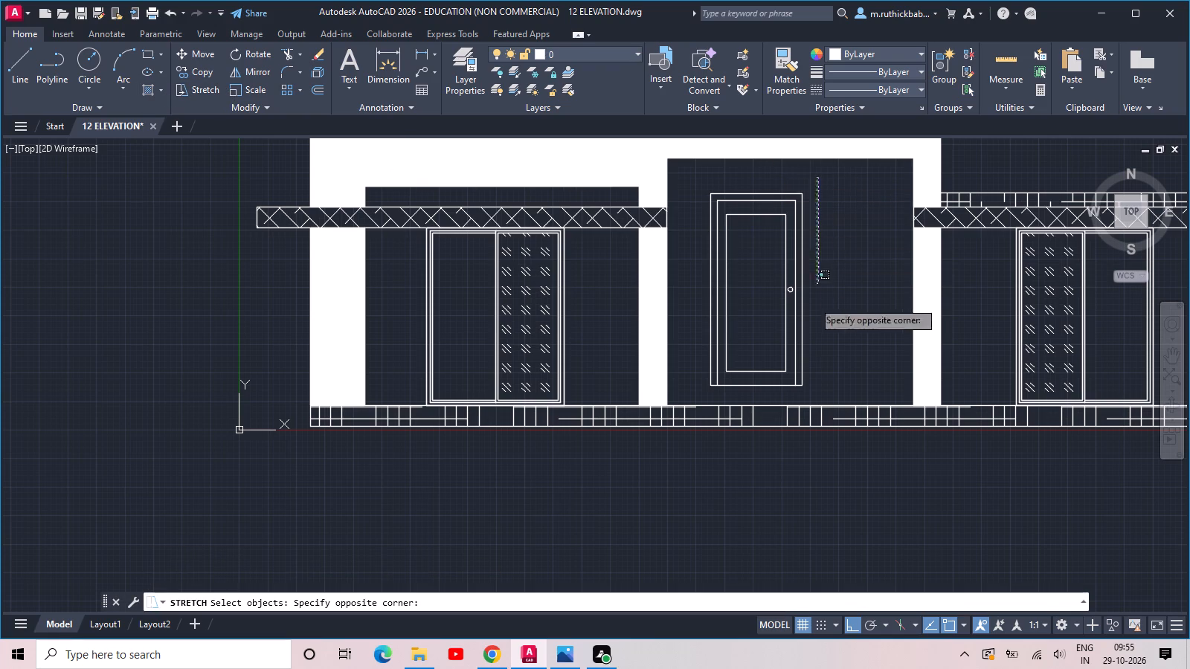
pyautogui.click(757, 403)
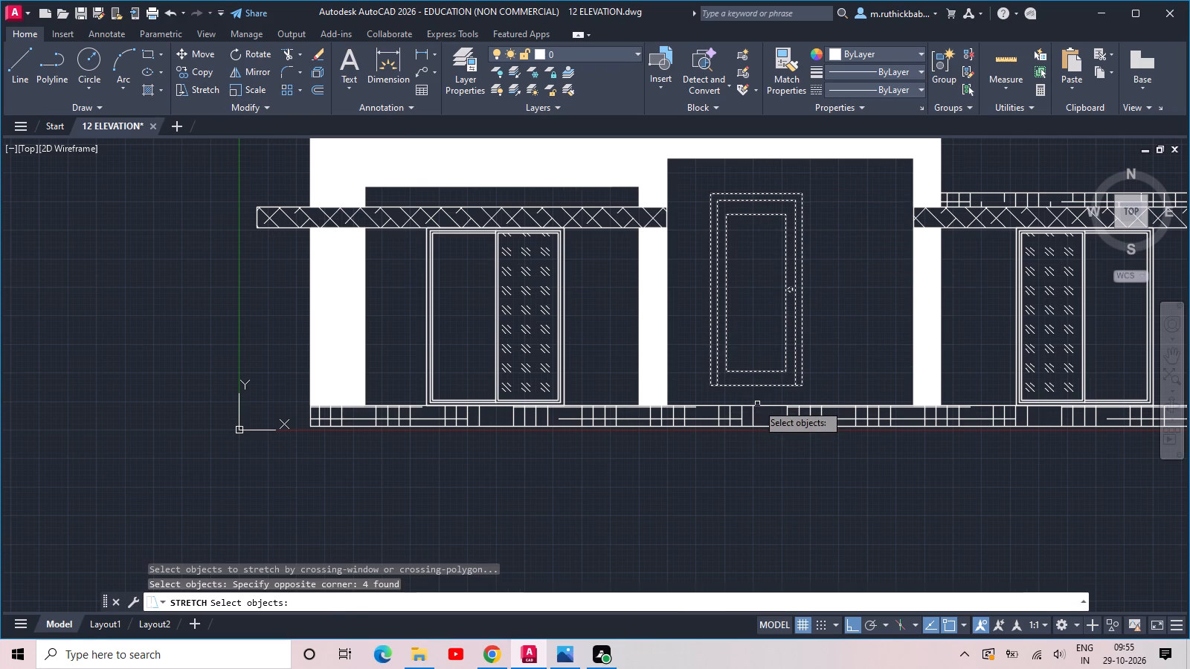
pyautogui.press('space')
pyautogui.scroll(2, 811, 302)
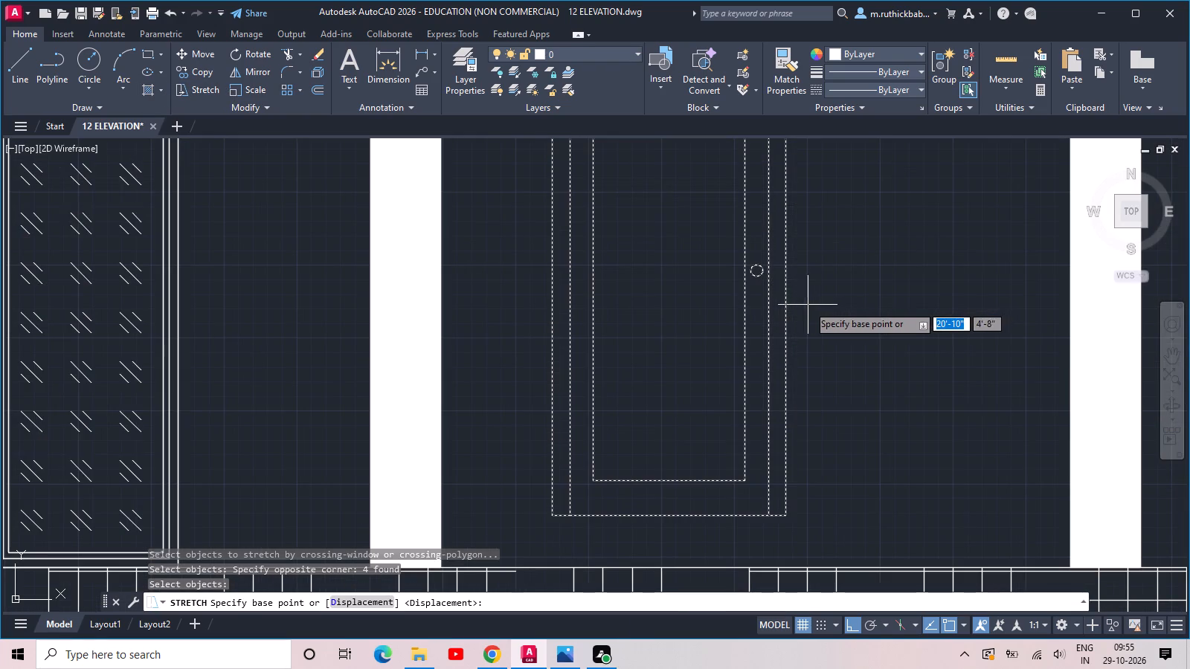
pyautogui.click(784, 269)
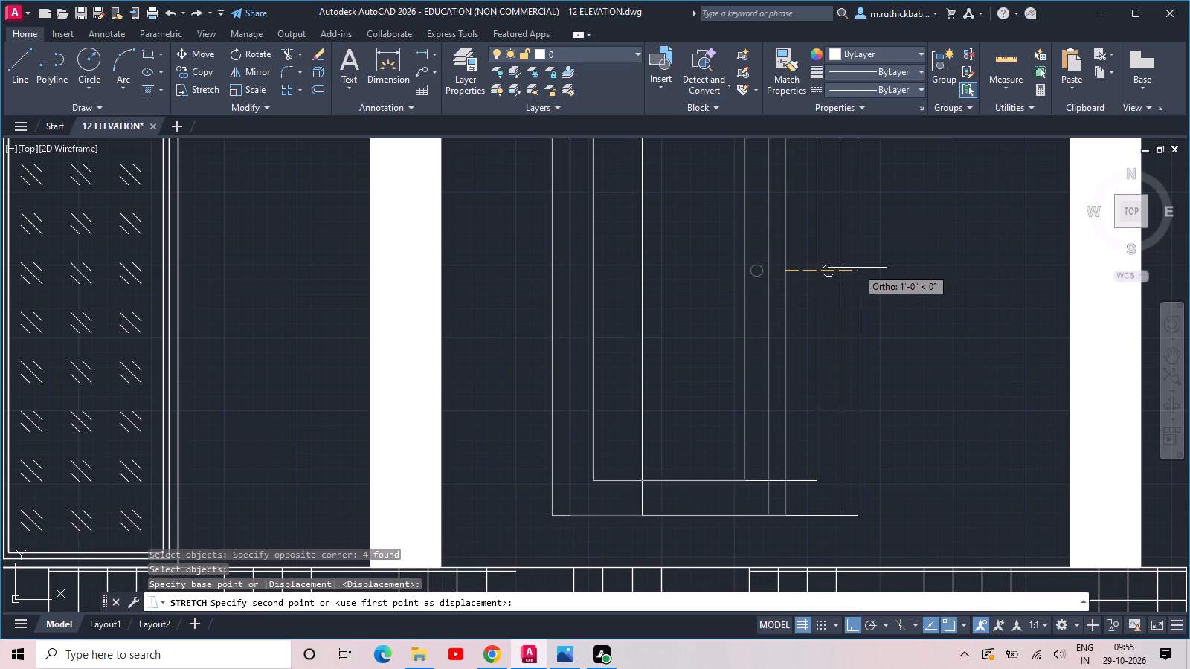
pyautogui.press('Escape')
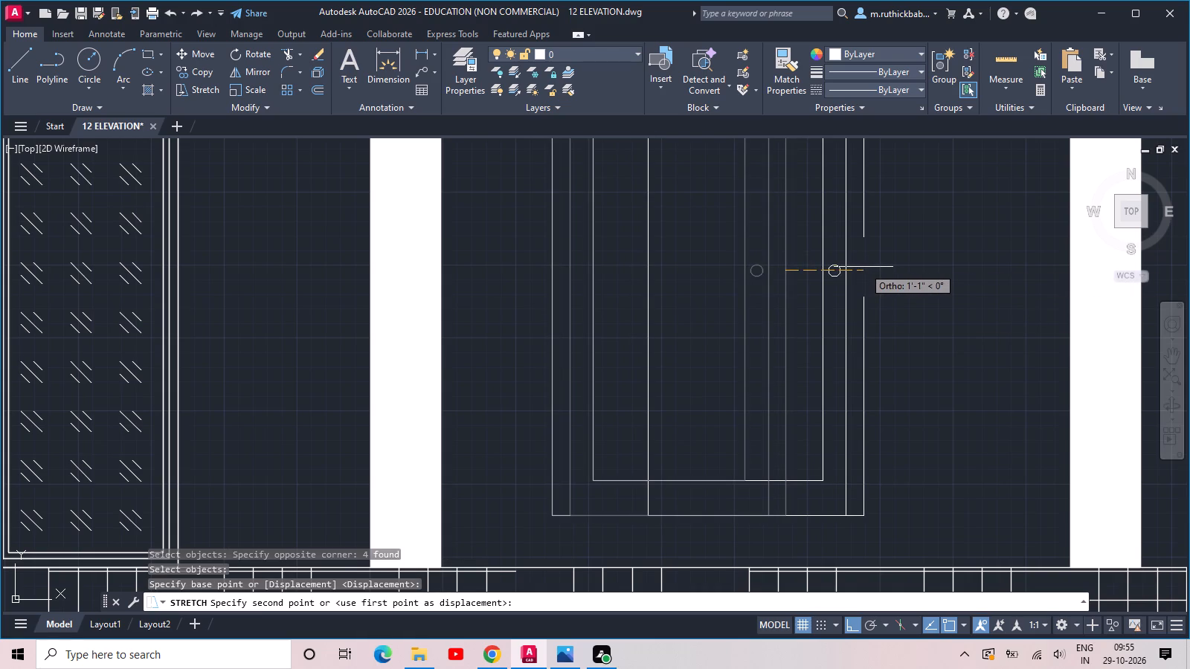
# Stretch the entrance door's right-hand side, including the knob, horizontally to the right by about 1'-8".
pyautogui.scroll(-2, 863, 267)
pyautogui.moveTo(864, 261); pyautogui.dragTo(736, 340, button='middle')
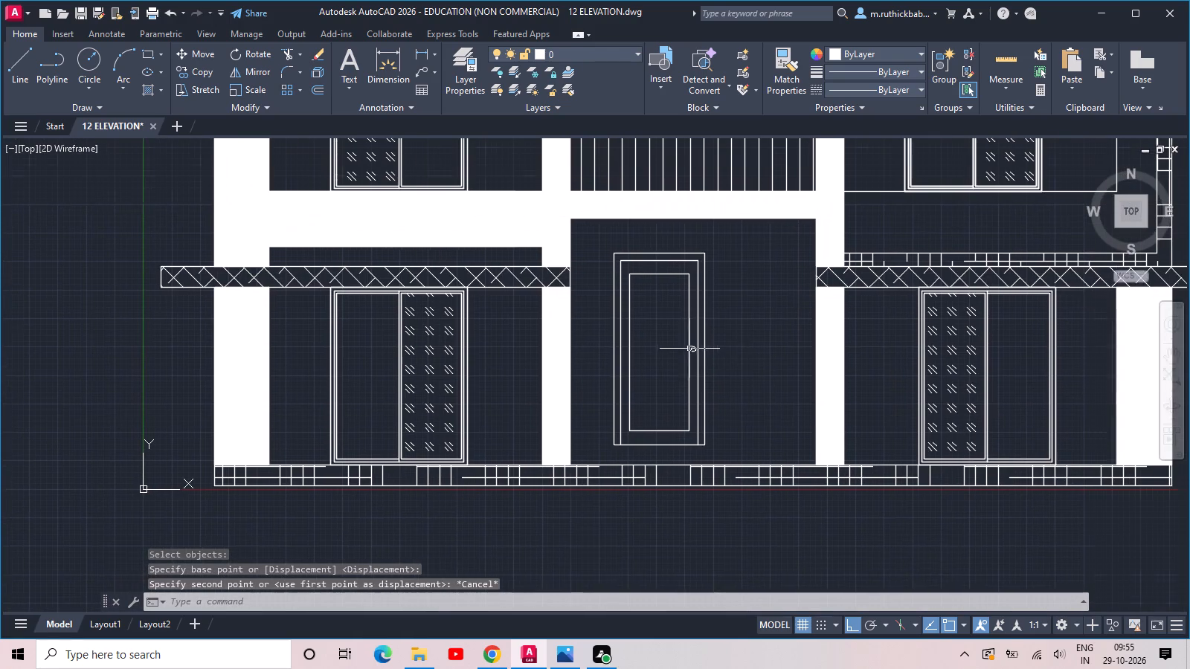
pyautogui.moveTo(692, 349); pyautogui.dragTo(601, 337, button='middle')
pyautogui.scroll(1, 579, 332)
pyautogui.moveTo(578, 330); pyautogui.dragTo(442, 368, button='middle')
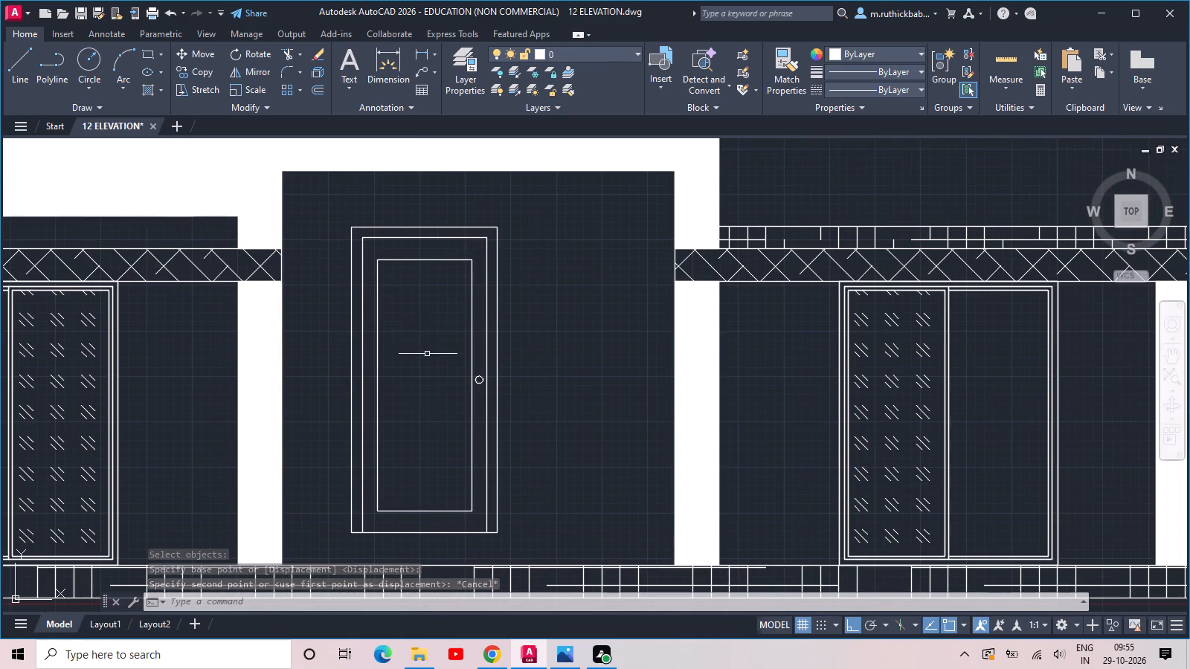
pyautogui.click(186, 89)
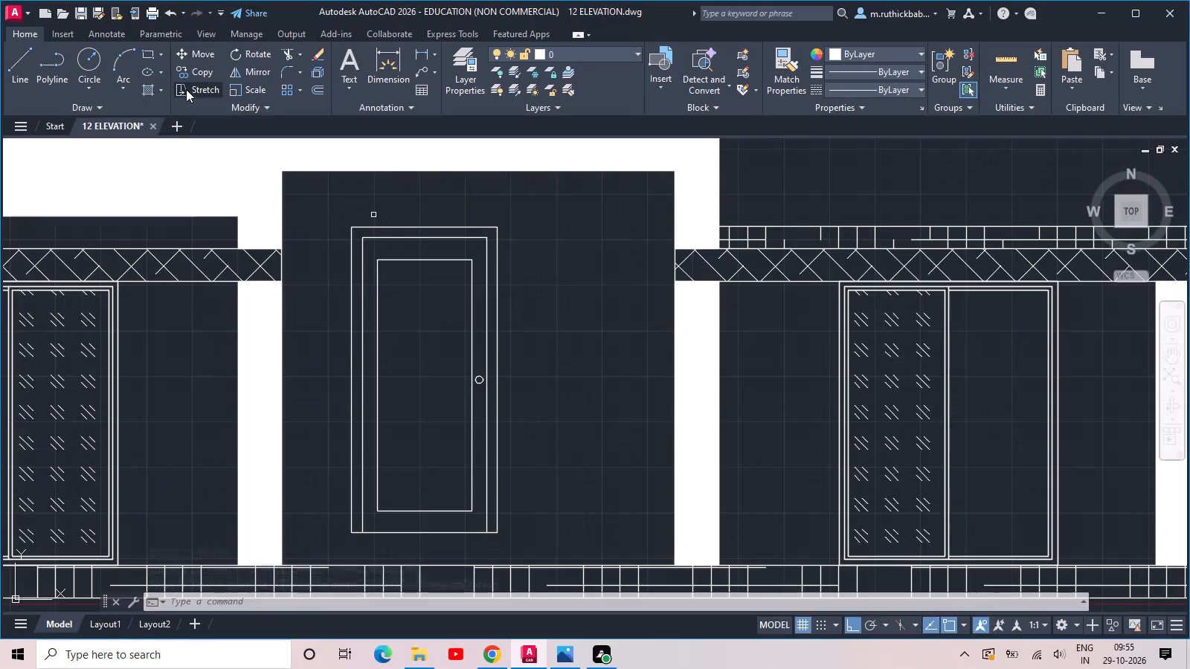
pyautogui.click(525, 199)
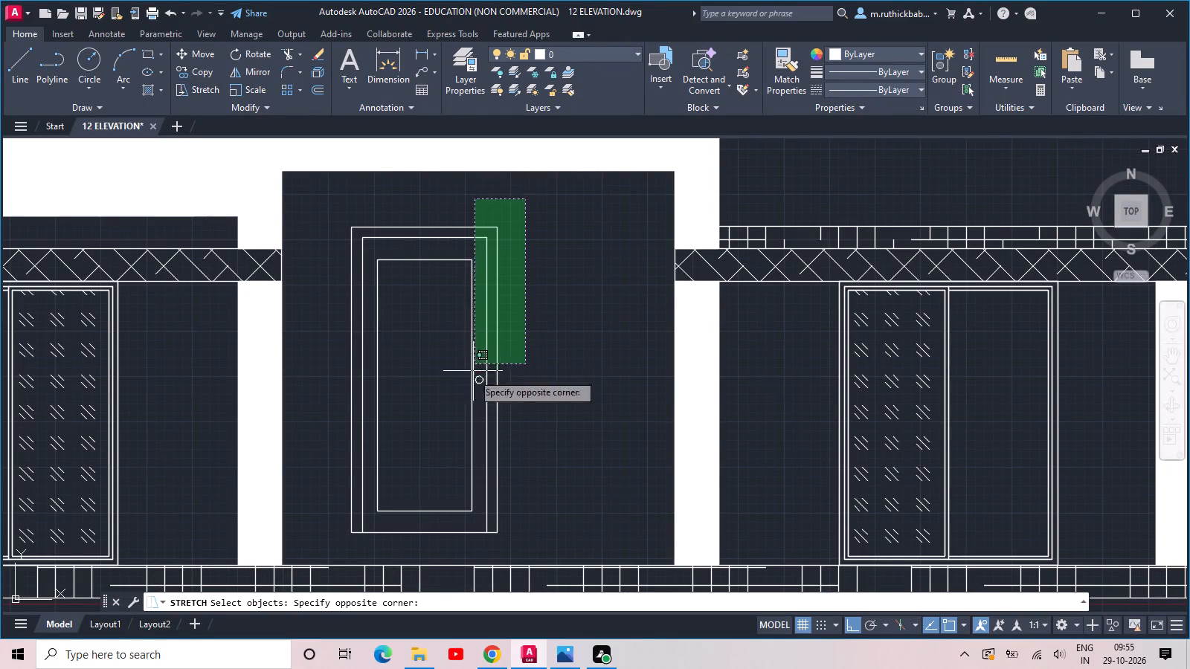
pyautogui.click(457, 546)
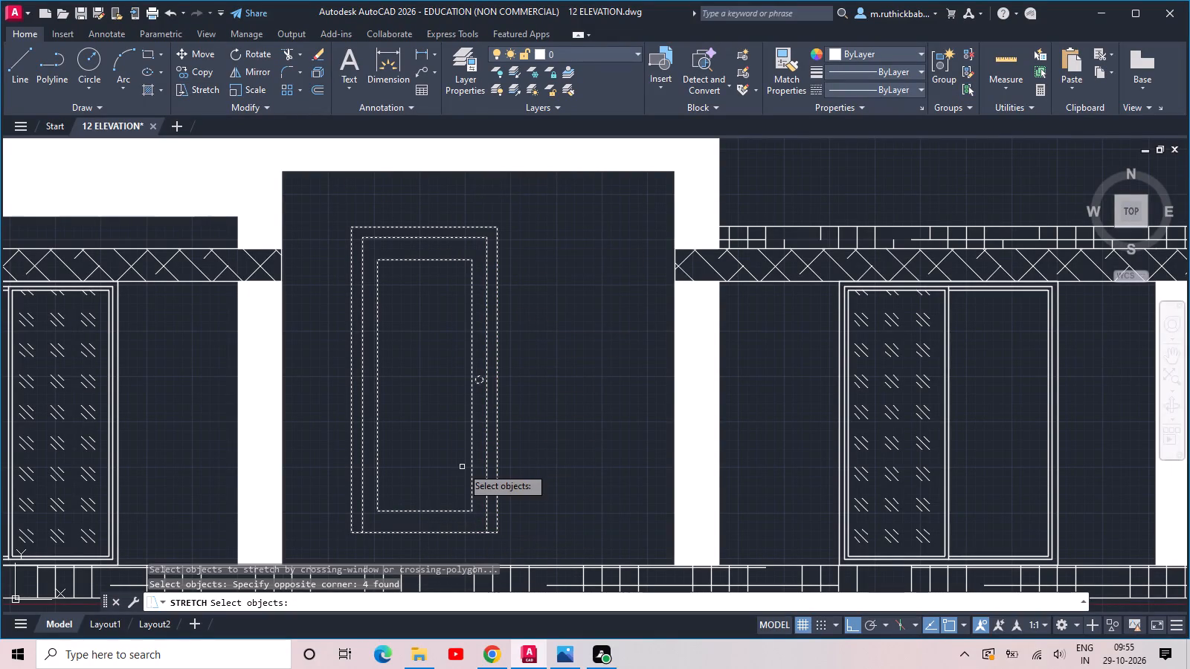
pyautogui.press('space')
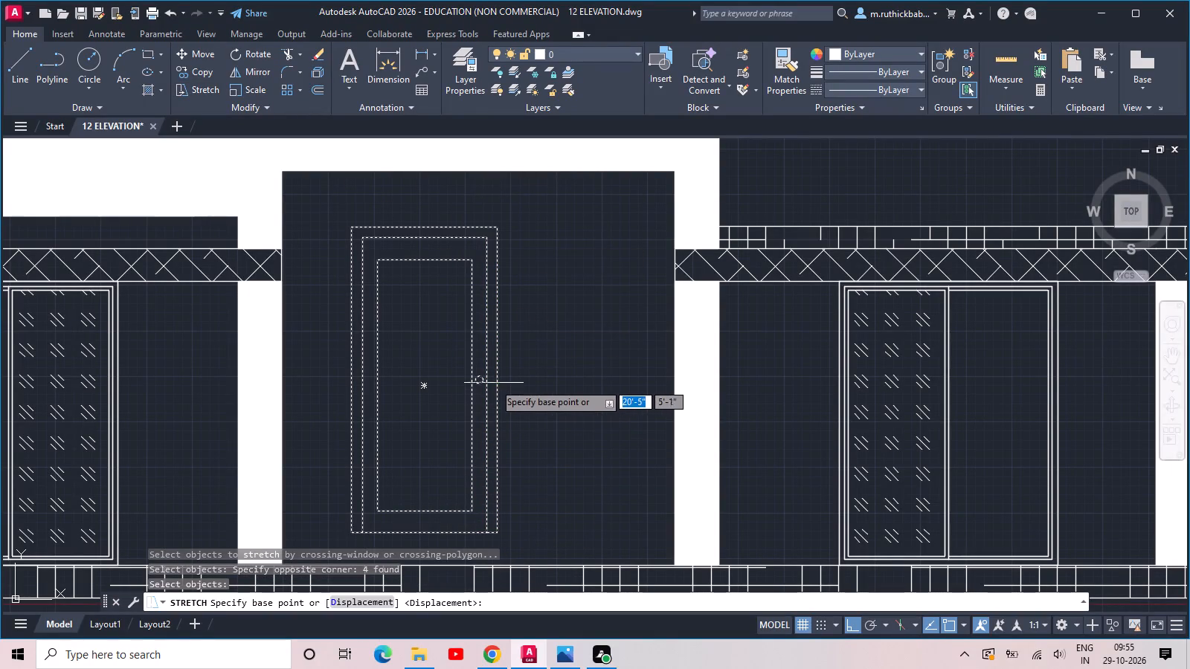
pyautogui.click(495, 377)
pyautogui.click(569, 372)
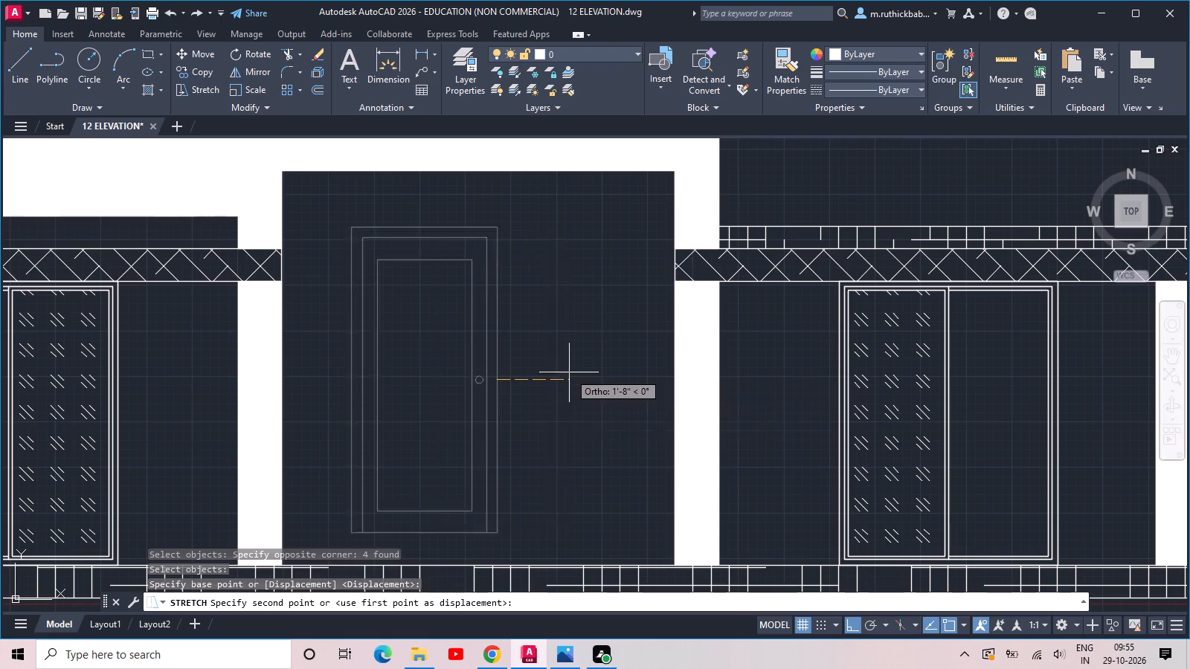
# Stretch the left edge of the door's middle outline leftward to meet the inner end of the outer frame's bottom edge.
pyautogui.click(467, 378)
pyautogui.click(417, 372)
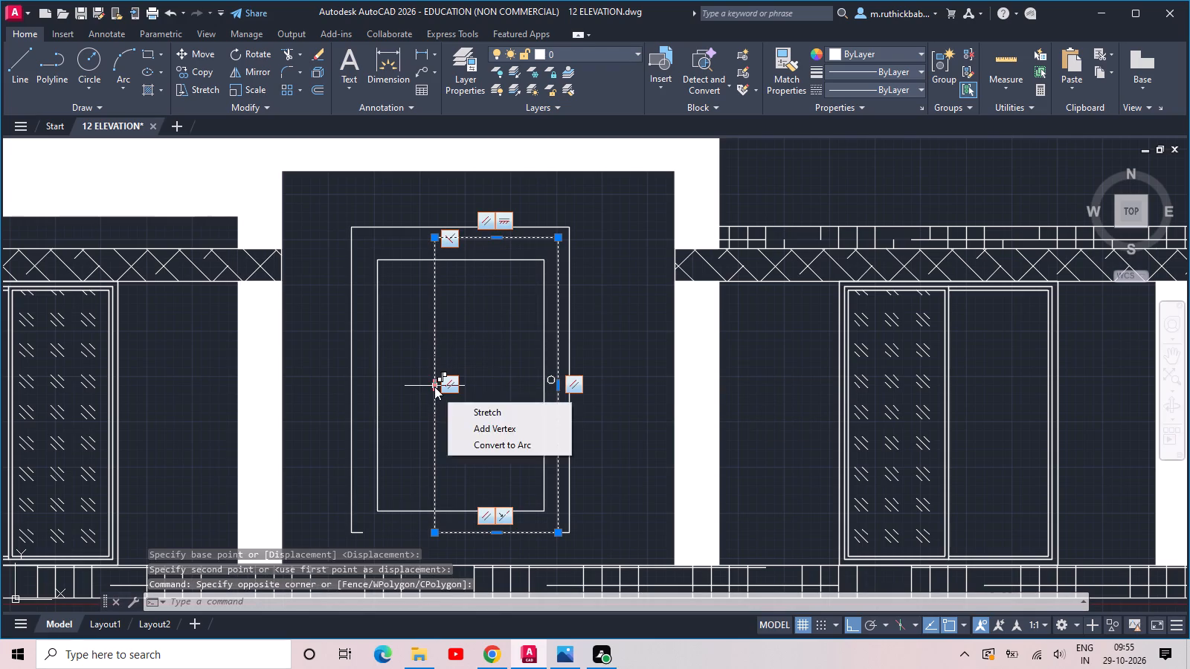
pyautogui.click(434, 387)
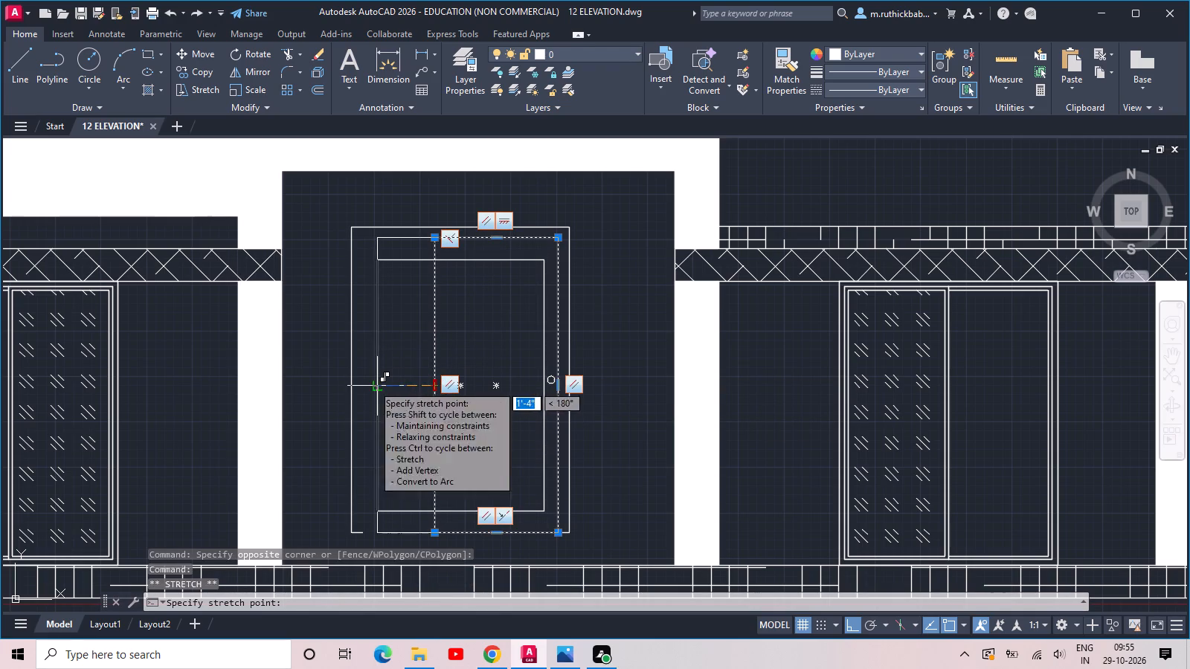
pyautogui.click(363, 384)
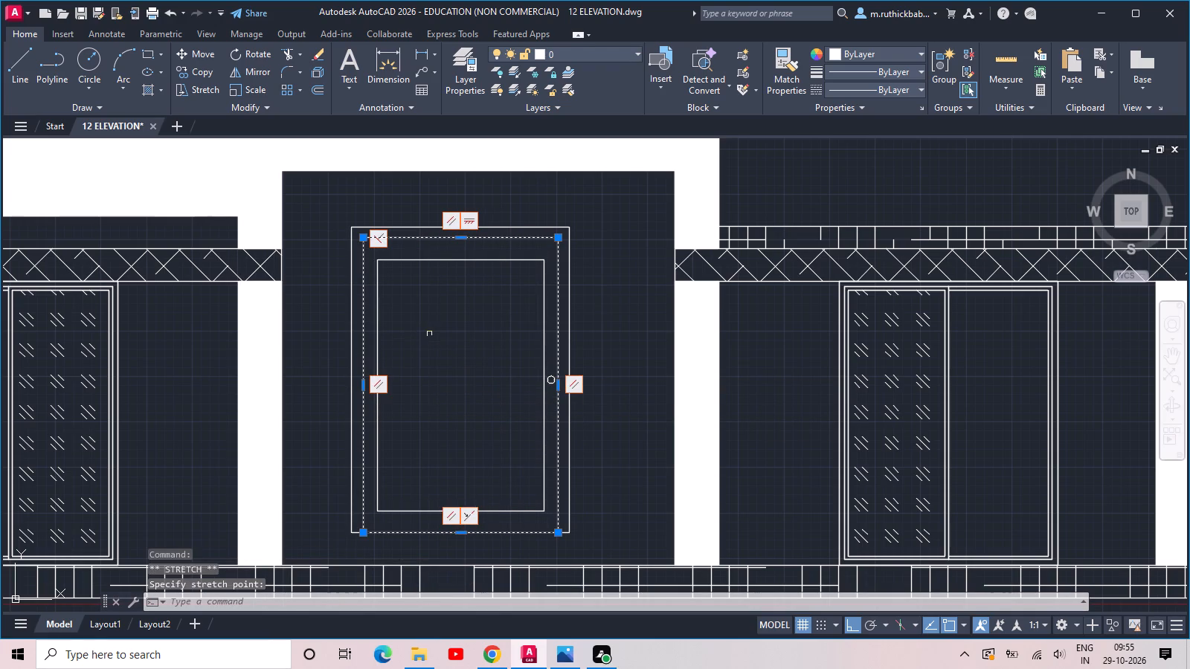
pyautogui.press('Escape')
# Move the entrance door's three outlines straight down so the outer frame's base meets the top of the plinth.
pyautogui.scroll(-2, 441, 329)
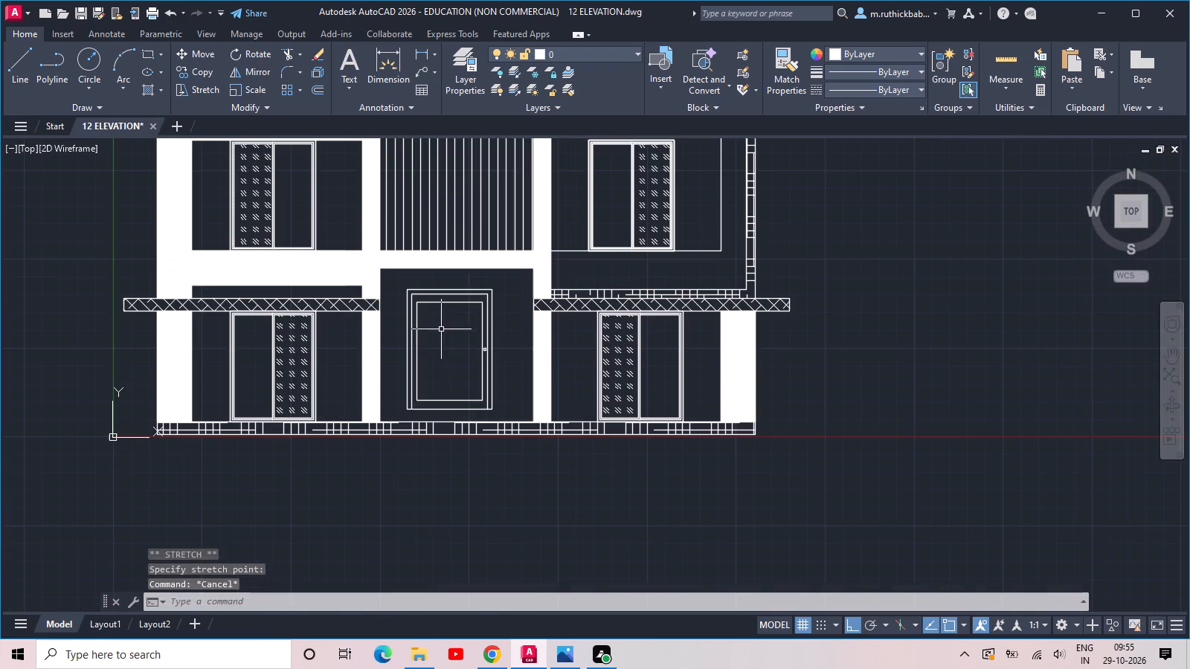
pyautogui.moveTo(458, 343); pyautogui.dragTo(448, 329)
pyautogui.click(402, 282)
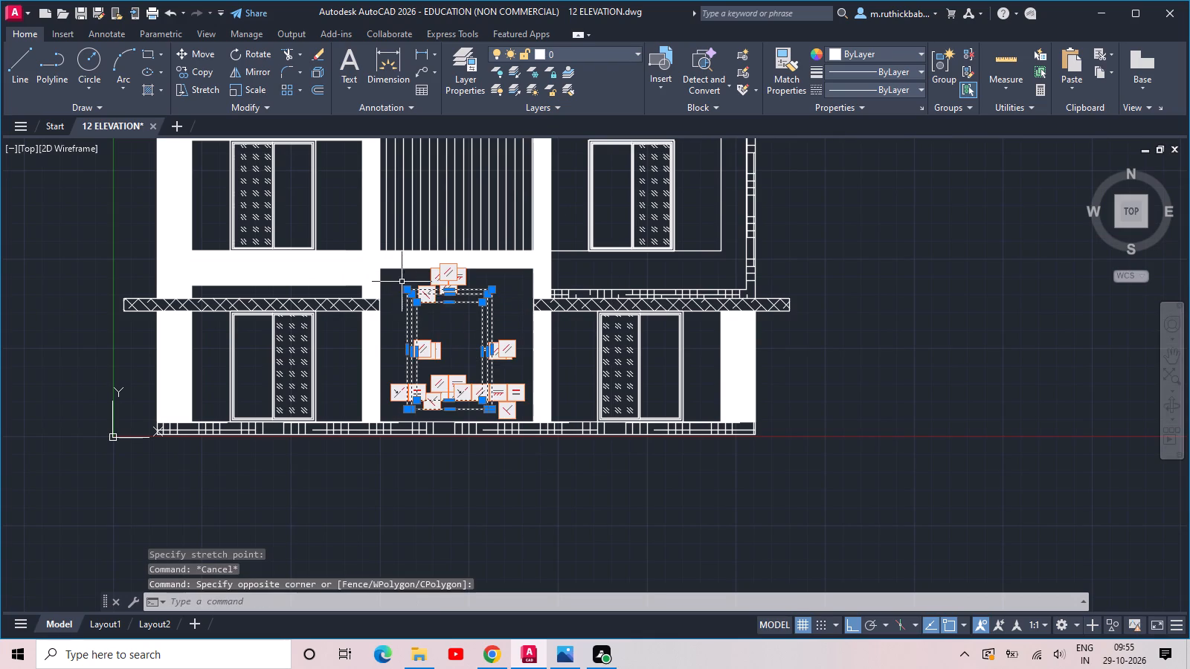
pyautogui.moveTo(438, 339); pyautogui.dragTo(460, 329, button='middle')
pyautogui.scroll(2, 465, 326)
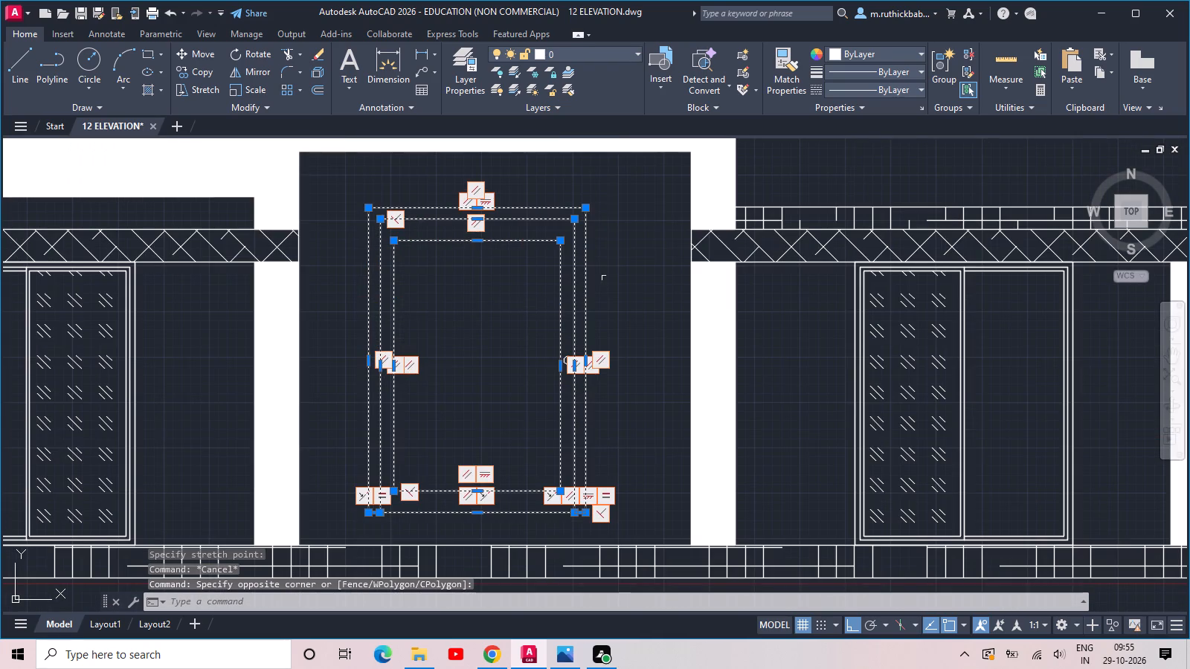
pyautogui.scroll(1, 430, 529)
pyautogui.moveTo(408, 522); pyautogui.dragTo(556, 398, button='middle')
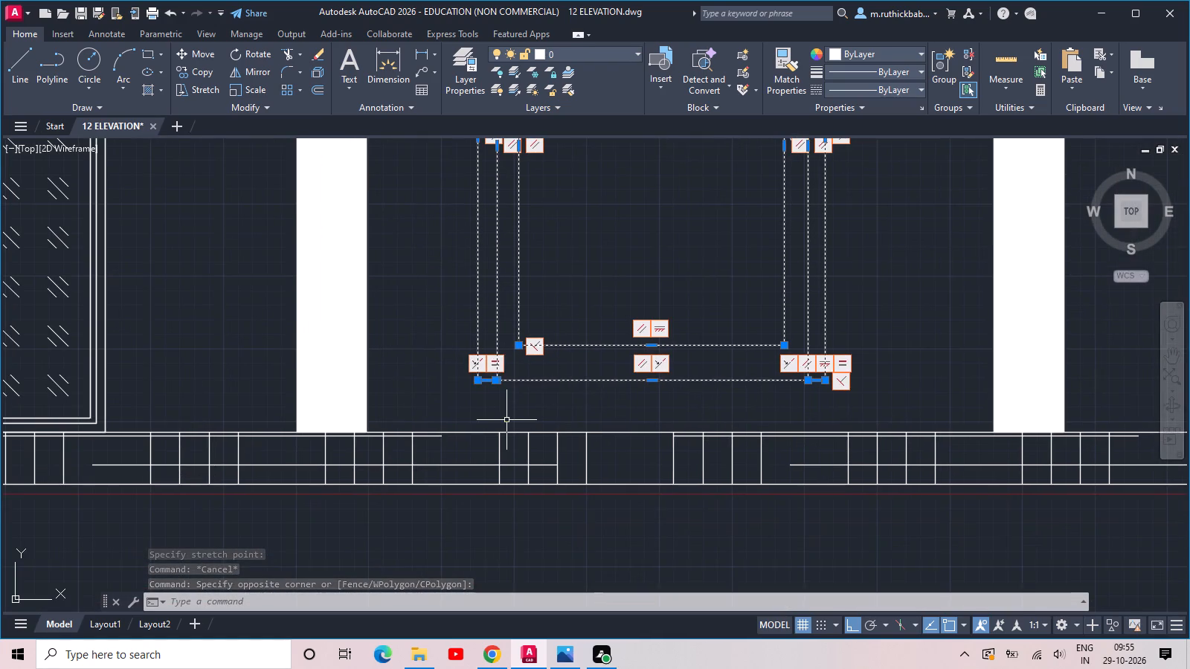
pyautogui.write('mov')
pyautogui.press('space')
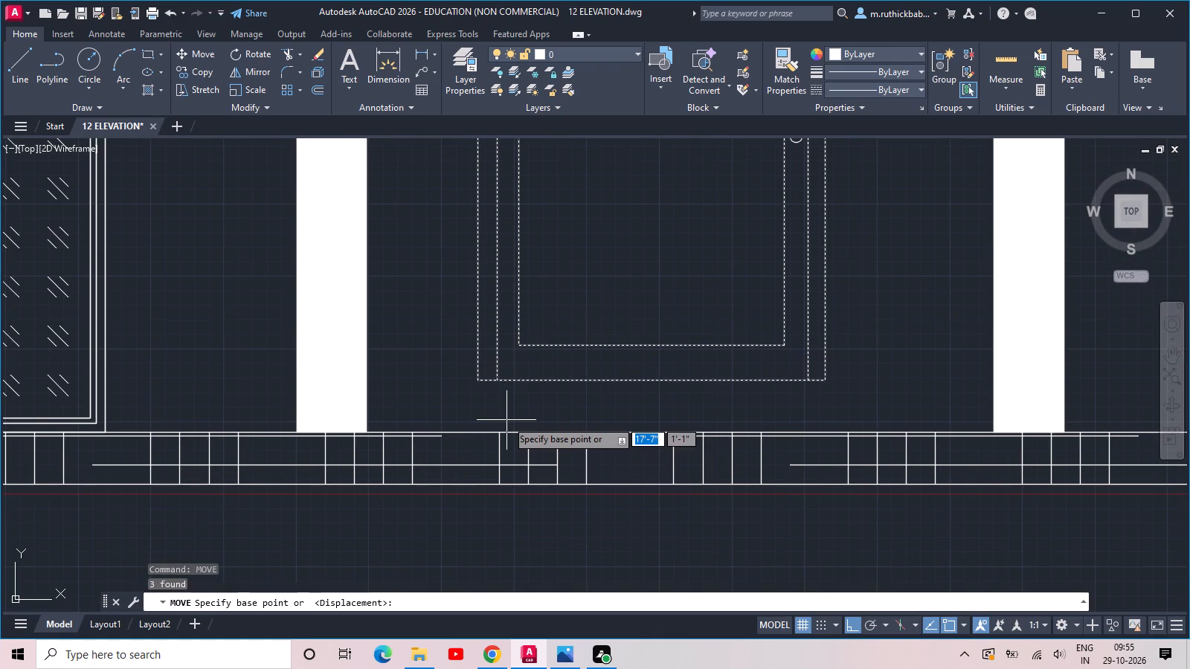
pyautogui.click(480, 381)
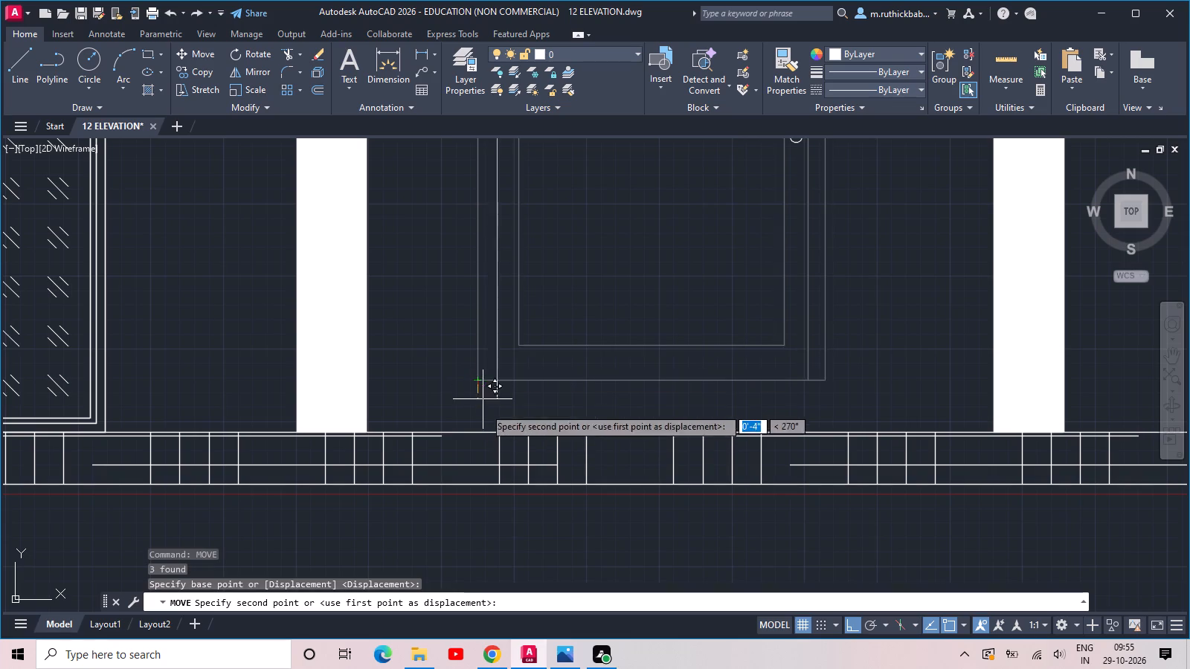
pyautogui.click(480, 430)
pyautogui.scroll(-2, 530, 381)
pyautogui.moveTo(587, 333); pyautogui.dragTo(588, 415, button='middle')
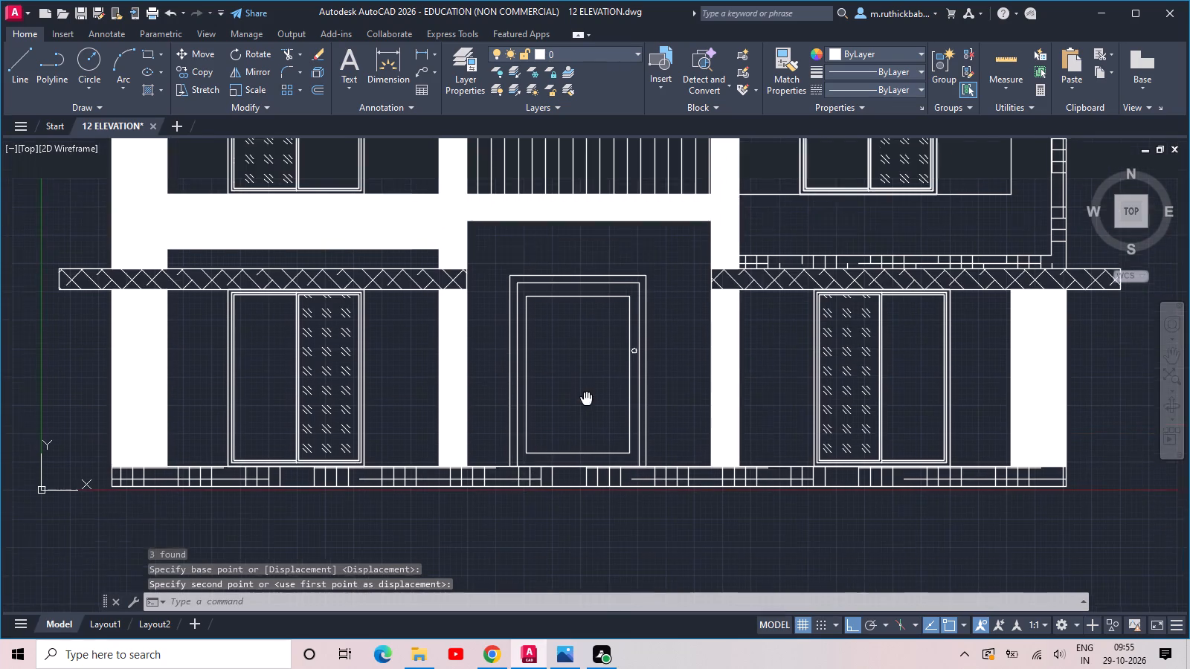
pyautogui.moveTo(588, 415); pyautogui.dragTo(594, 447, button='middle')
pyautogui.press('Escape')
pyautogui.press('Escape')
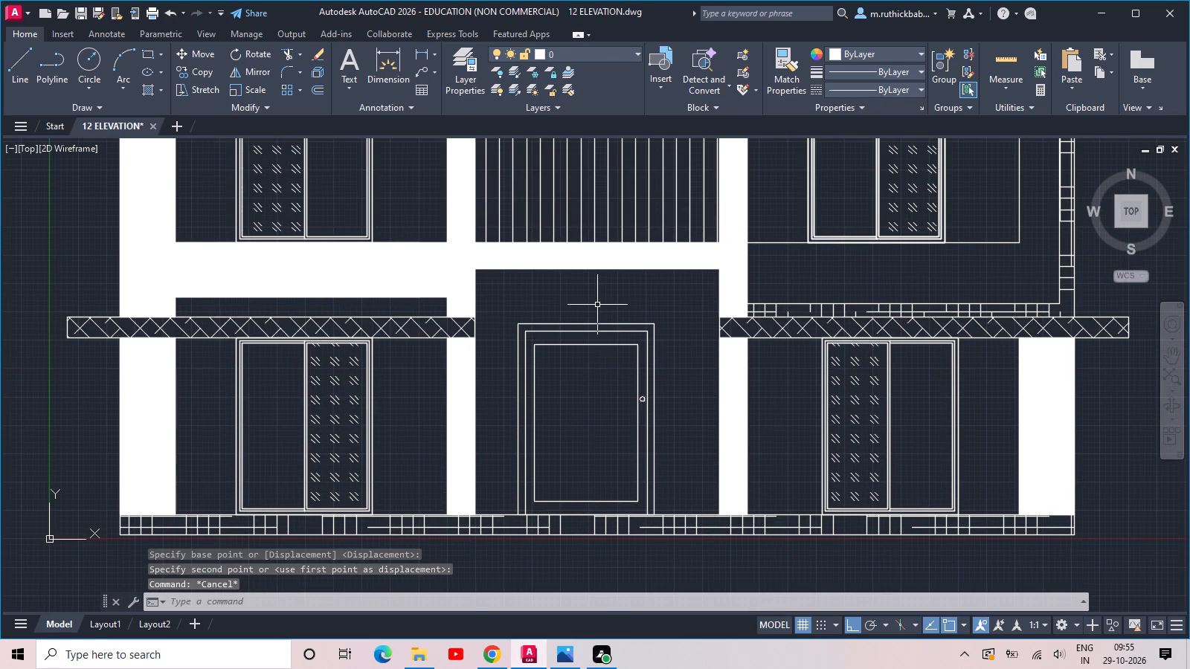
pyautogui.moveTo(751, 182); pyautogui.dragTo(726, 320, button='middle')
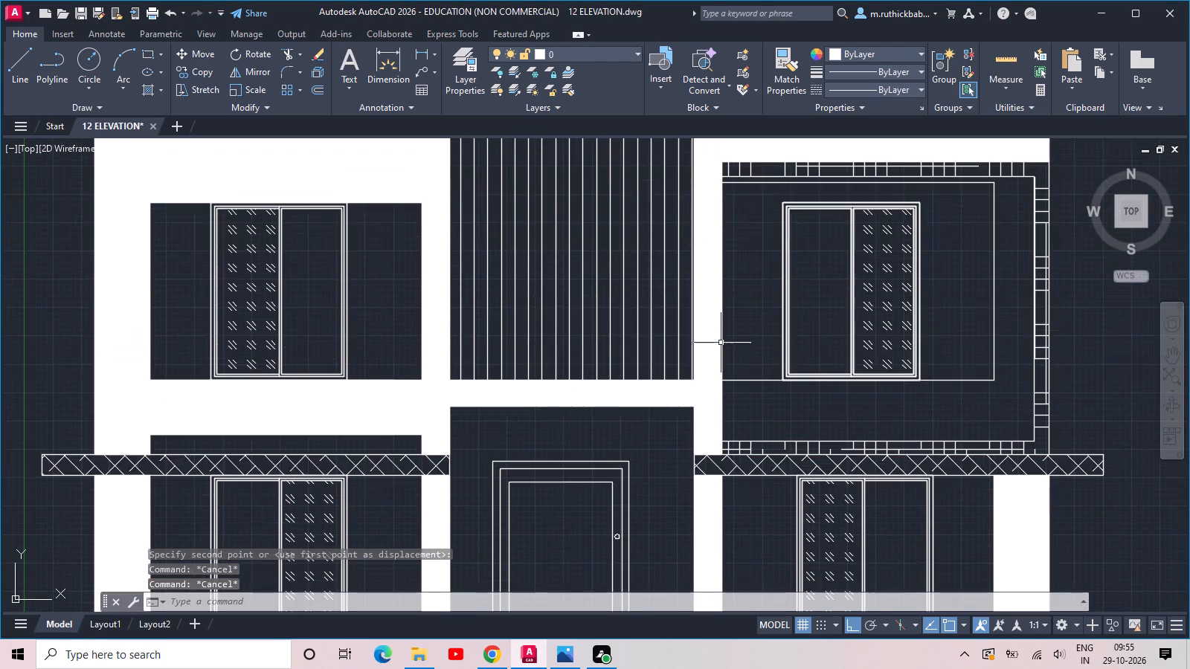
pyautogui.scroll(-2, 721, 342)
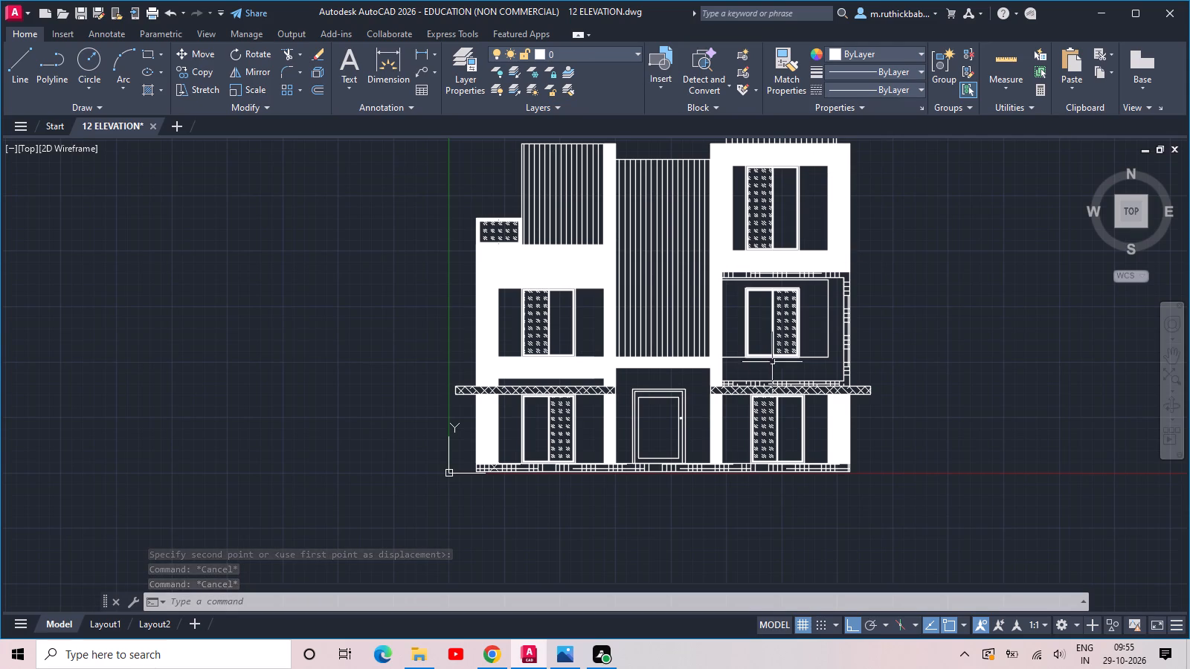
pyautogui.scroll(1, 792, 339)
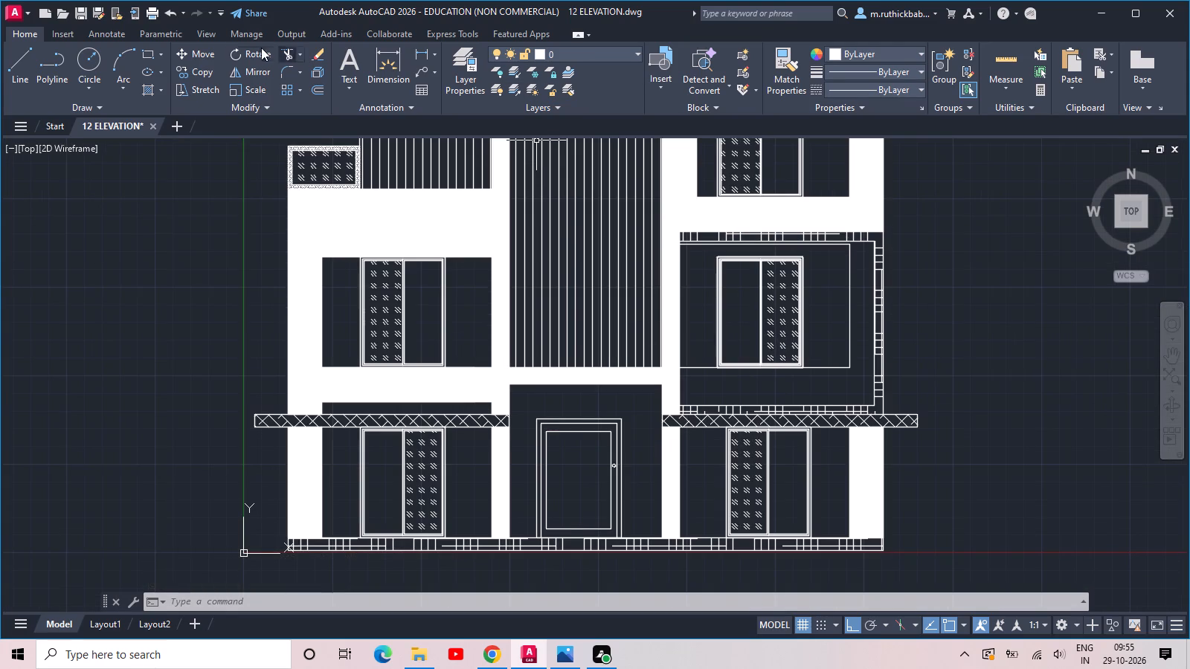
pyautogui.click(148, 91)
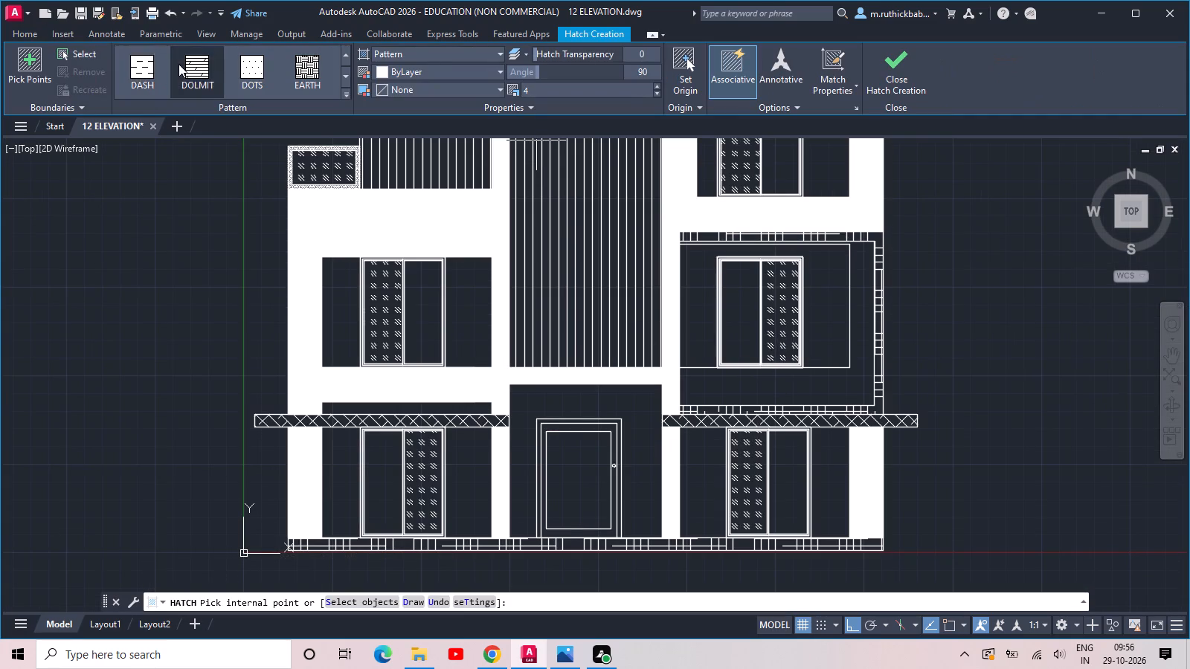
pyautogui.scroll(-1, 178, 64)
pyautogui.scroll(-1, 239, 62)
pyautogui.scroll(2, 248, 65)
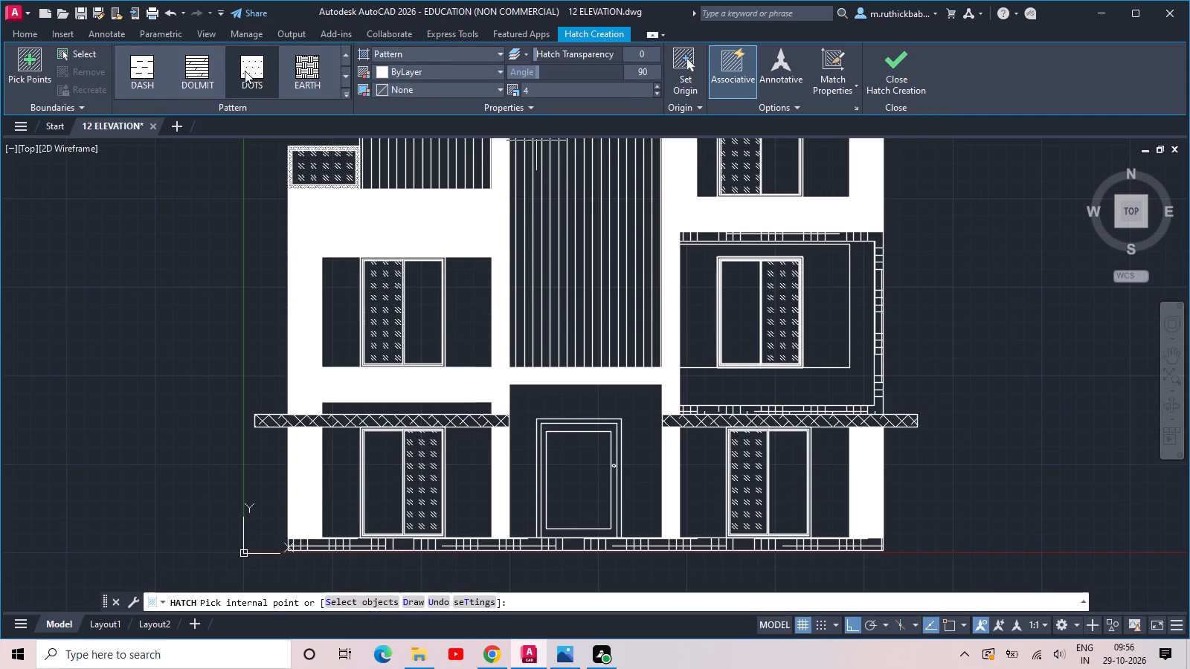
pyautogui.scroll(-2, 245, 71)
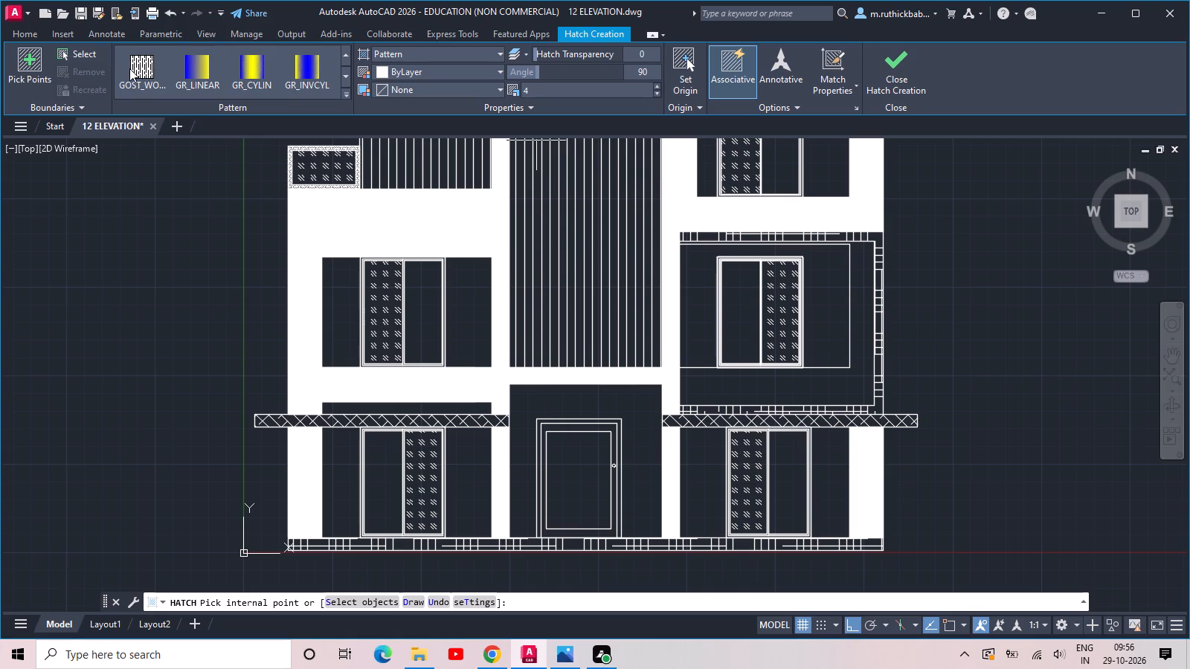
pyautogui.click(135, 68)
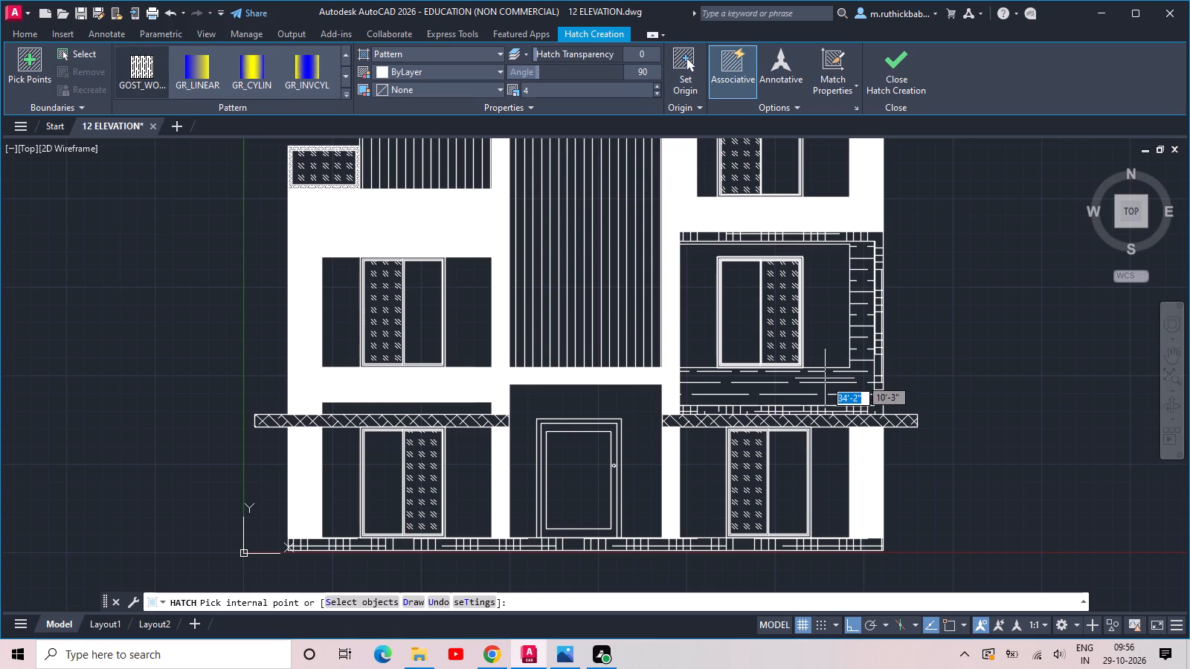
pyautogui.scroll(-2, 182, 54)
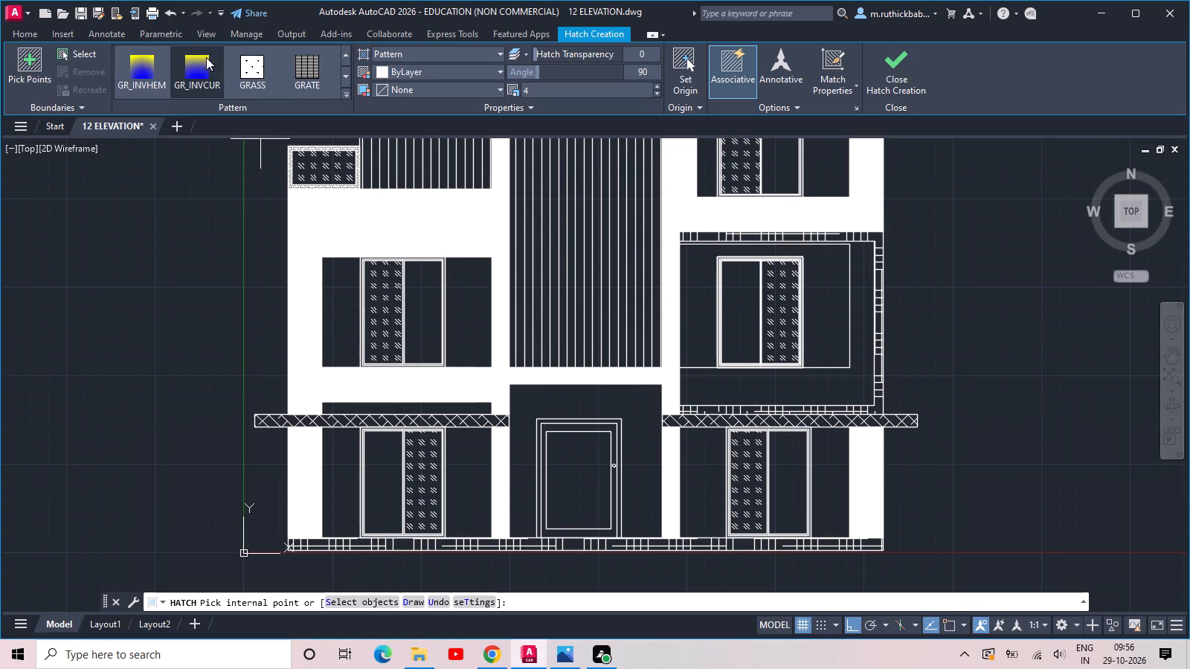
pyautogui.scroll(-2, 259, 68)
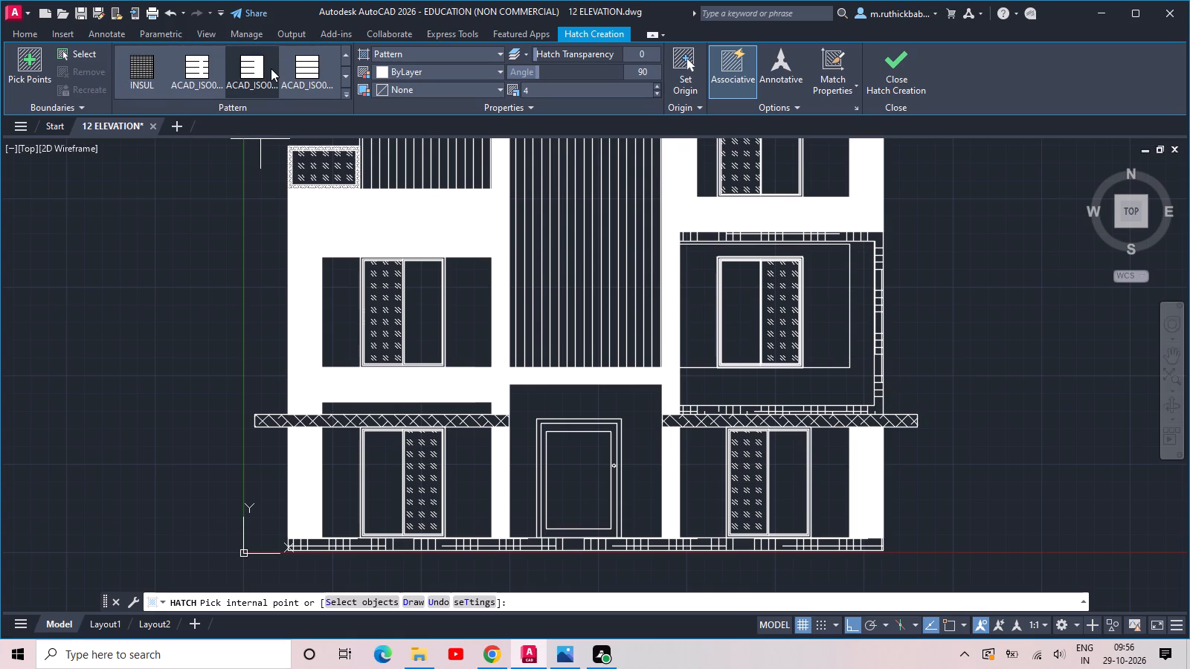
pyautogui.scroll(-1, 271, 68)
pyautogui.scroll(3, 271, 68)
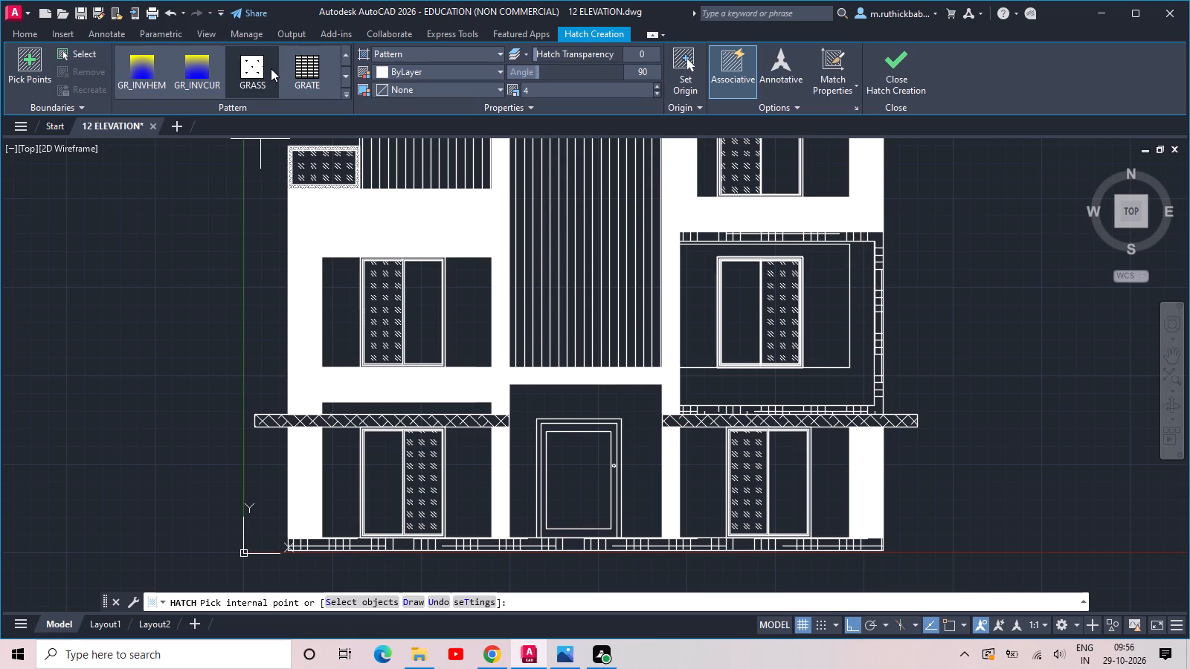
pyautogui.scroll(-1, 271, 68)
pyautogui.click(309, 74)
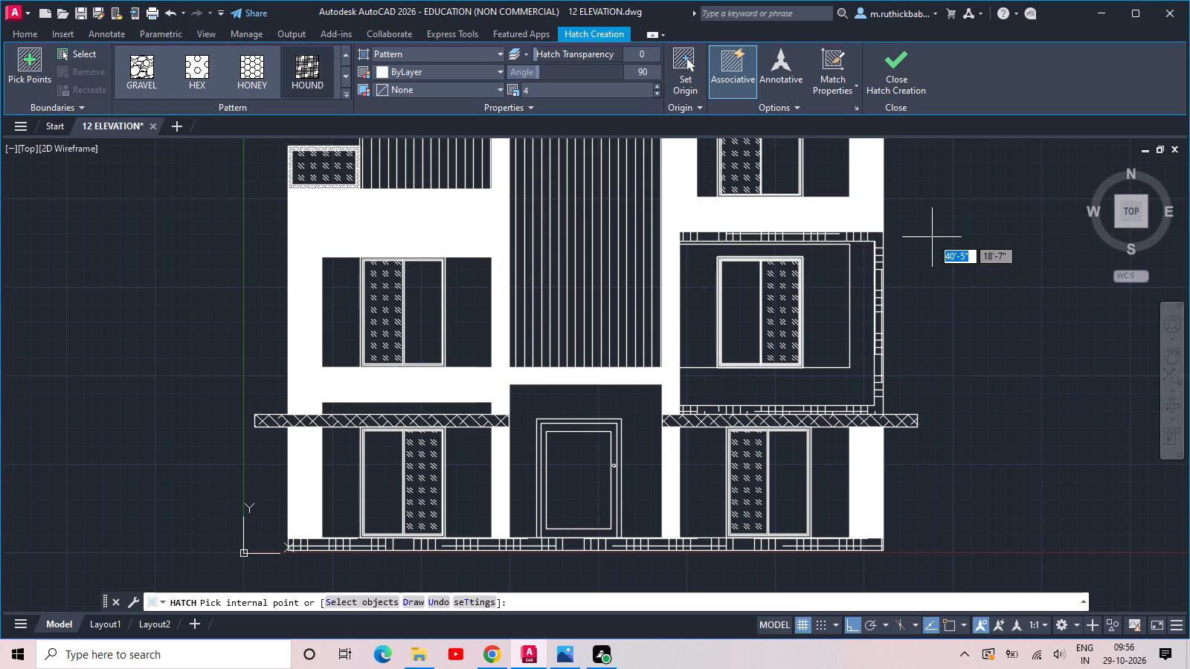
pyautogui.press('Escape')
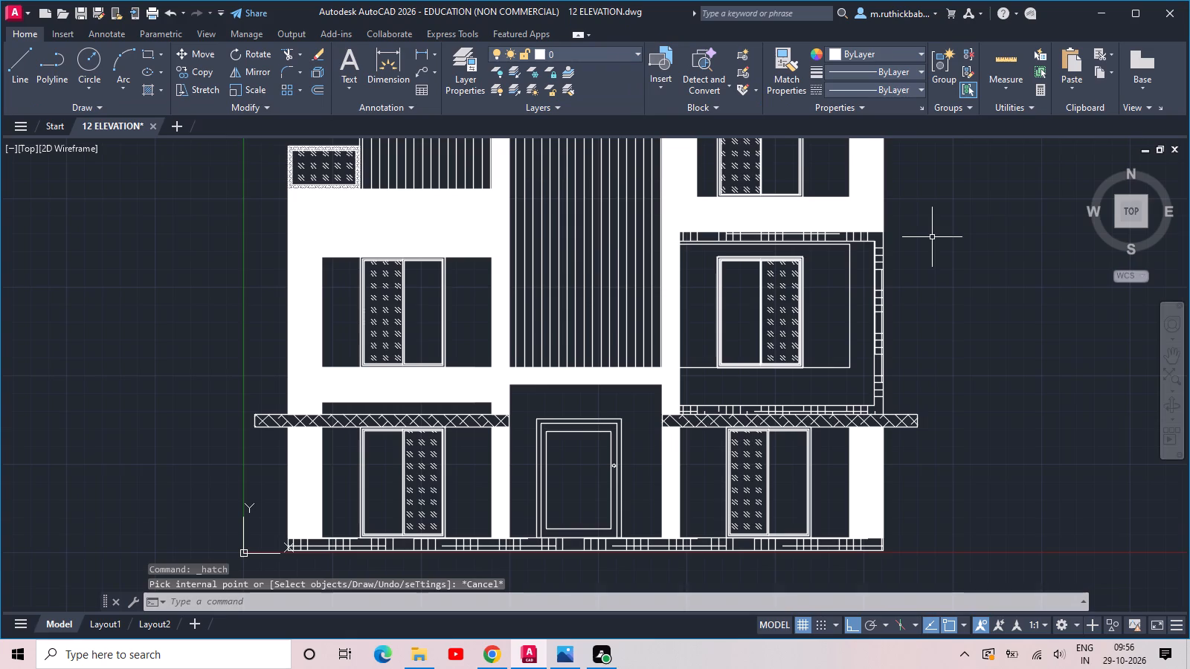
# Examine the elevation's walls, windows and hatched areas from the roof slab down to the plinth.
pyautogui.scroll(-1, 932, 237)
pyautogui.moveTo(821, 257); pyautogui.dragTo(711, 457, button='middle')
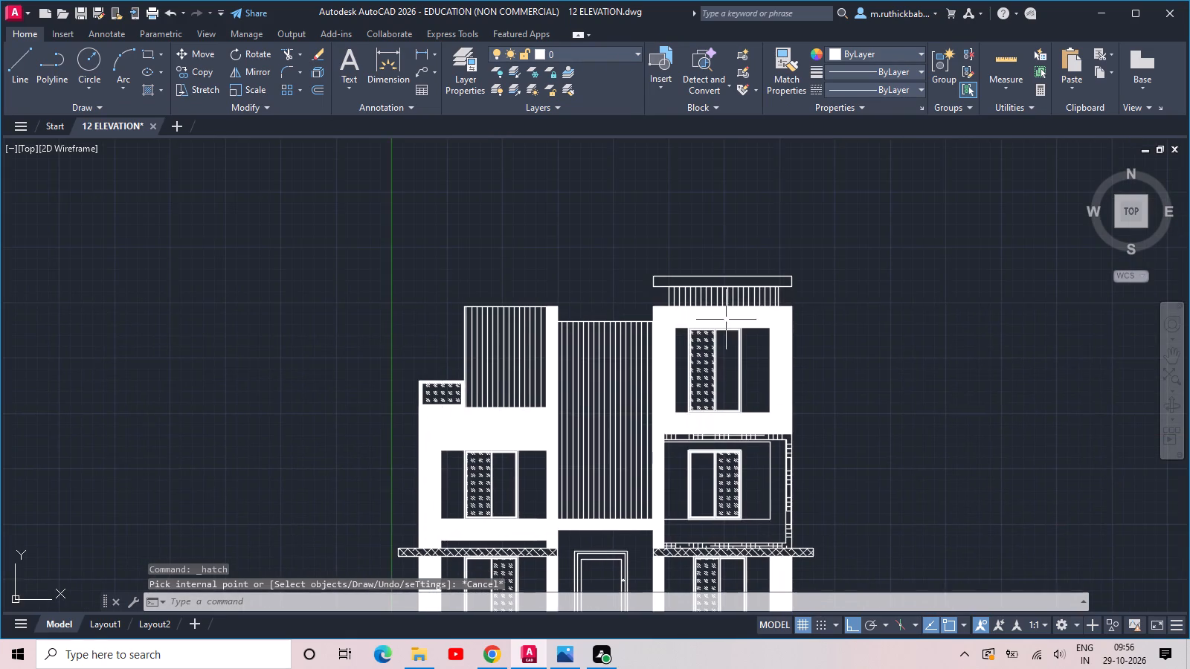
pyautogui.scroll(6, 727, 317)
pyautogui.scroll(-4, 705, 349)
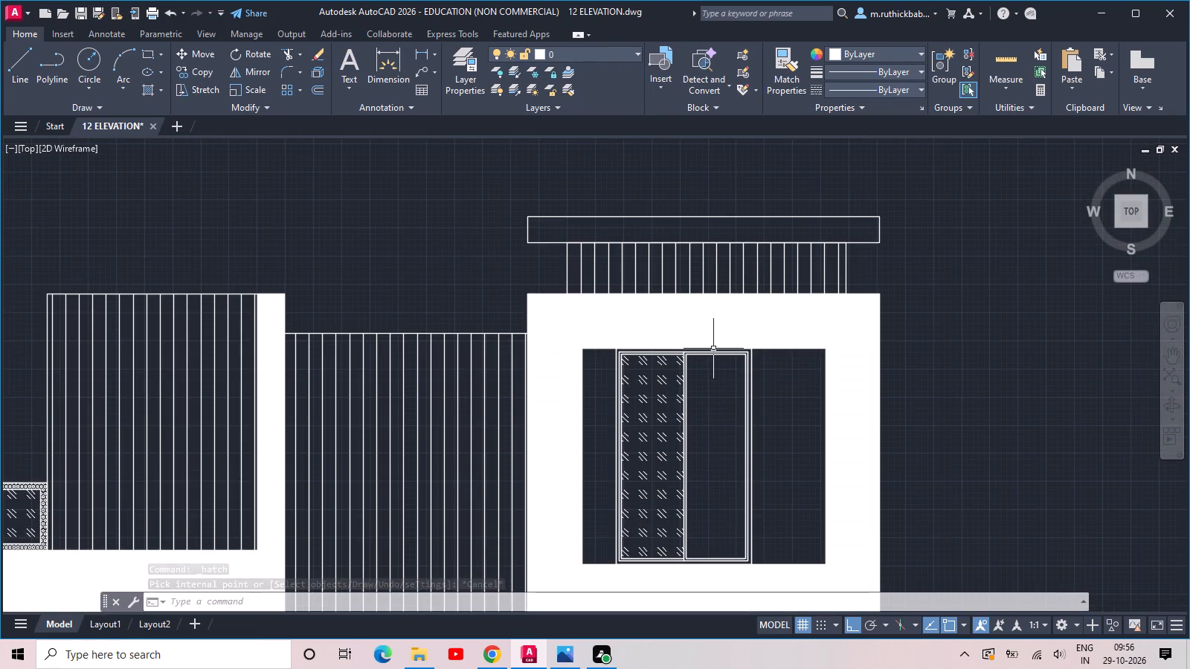
pyautogui.moveTo(713, 349); pyautogui.dragTo(754, 164, button='middle')
pyautogui.scroll(-1, 762, 303)
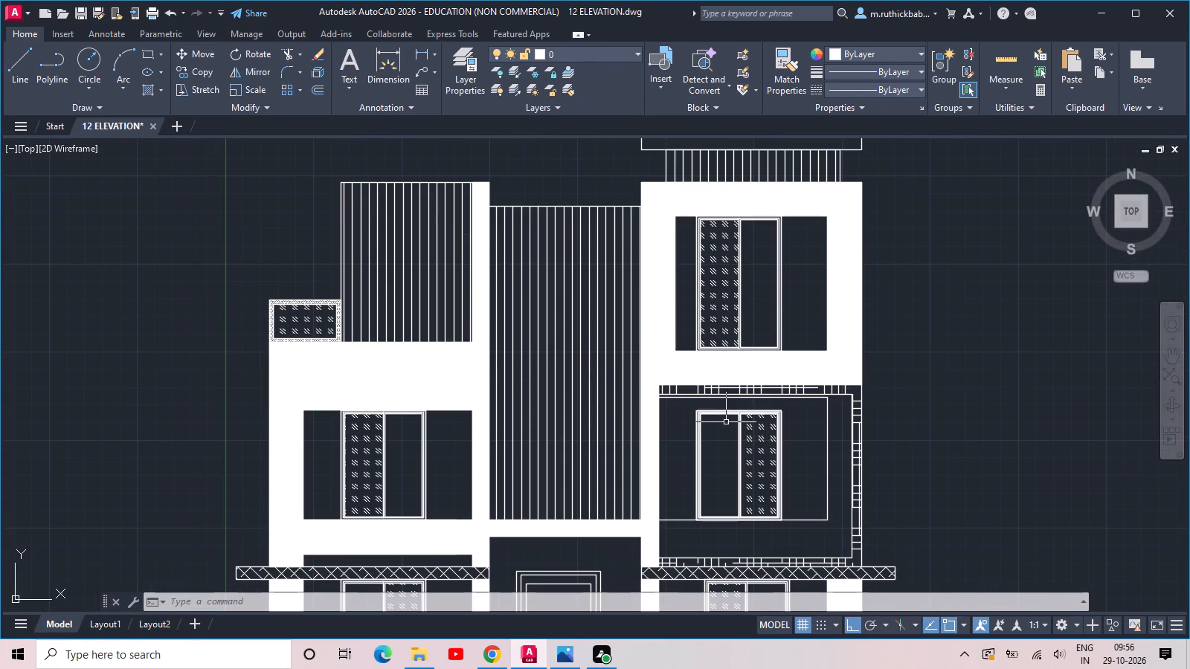
pyautogui.scroll(2, 726, 423)
pyautogui.moveTo(730, 420); pyautogui.dragTo(1049, 226, button='middle')
pyautogui.scroll(-1, 451, 363)
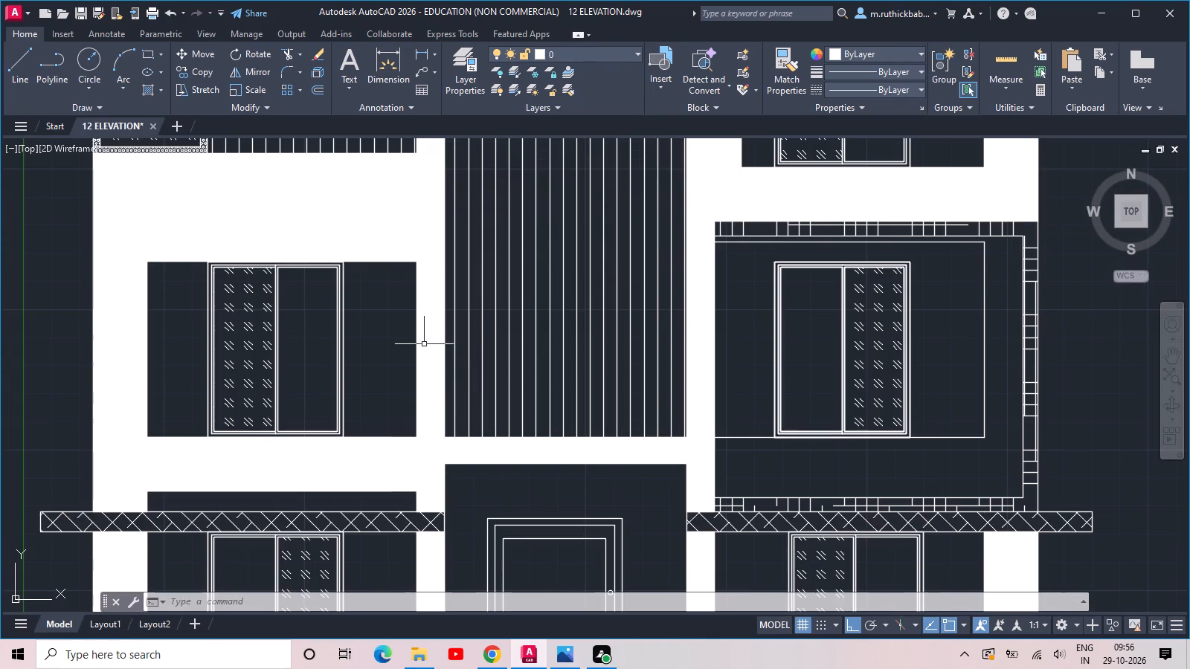
pyautogui.moveTo(409, 329); pyautogui.dragTo(568, 222, button='middle')
pyautogui.scroll(-2, 568, 222)
pyautogui.moveTo(591, 351); pyautogui.dragTo(533, 452, button='middle')
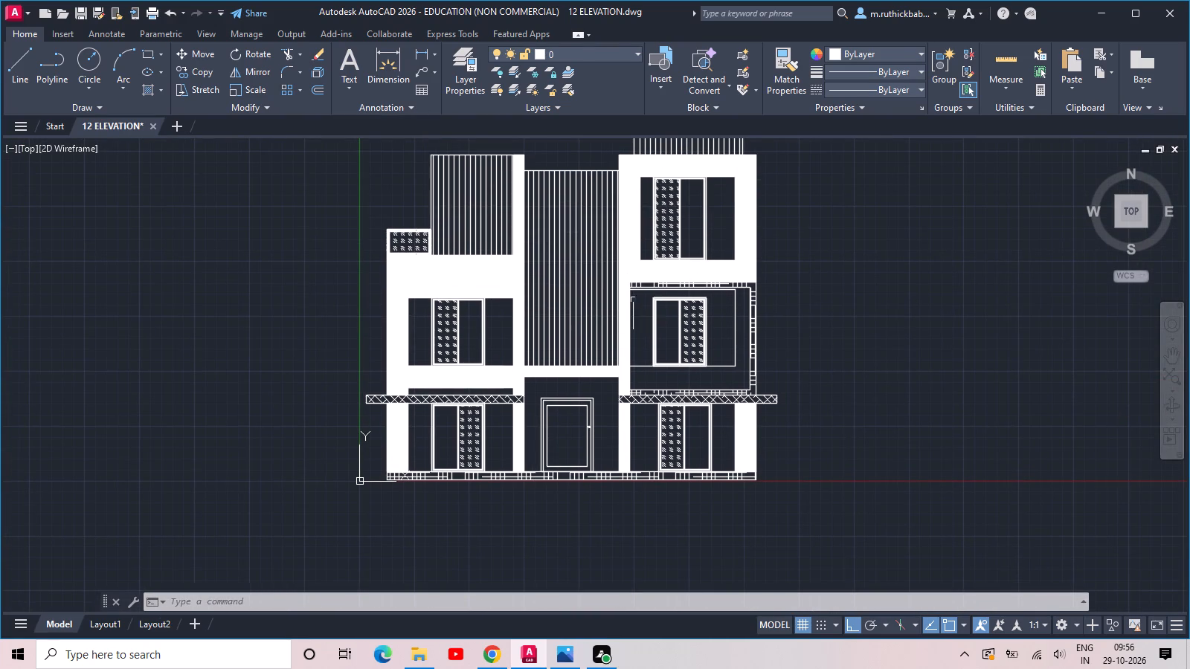
# Save the elevation drawing.
pyautogui.hotkey('ctrl', 's')
pyautogui.hotkey('ctrl', 's')
pyautogui.hotkey('ctrl', 's')
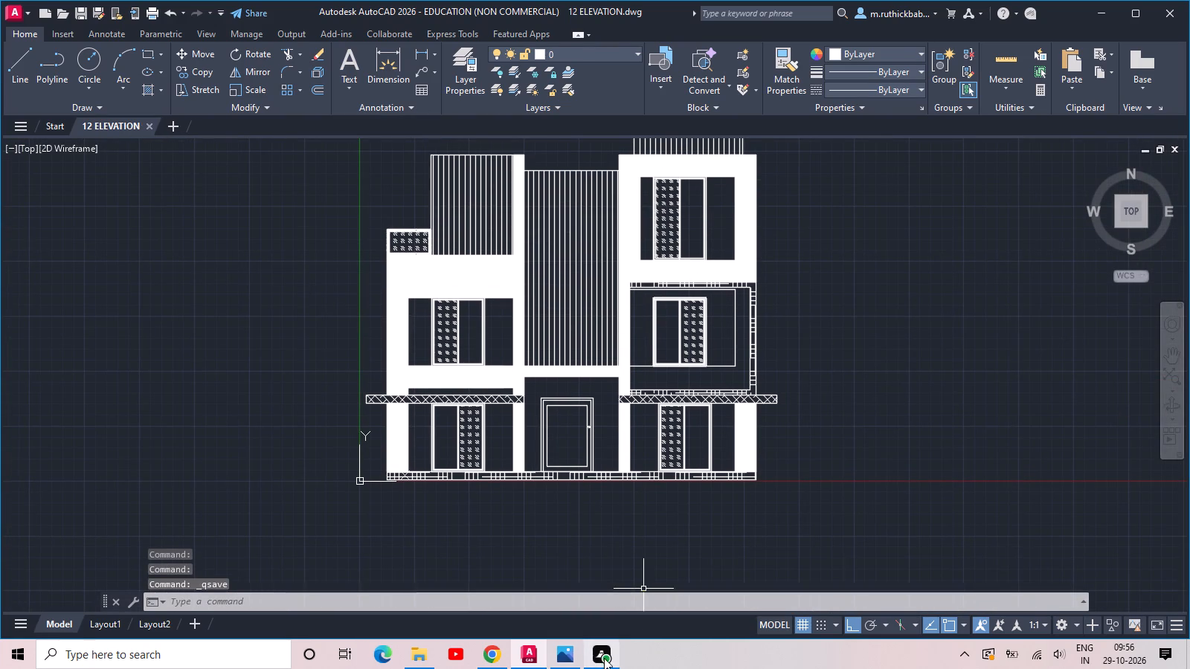
# Erase the block-pattern hatch from the frame band around the right-hand middle-floor window bay.
pyautogui.moveTo(744, 528); pyautogui.dragTo(689, 465, button='middle')
pyautogui.moveTo(689, 465); pyautogui.dragTo(694, 596, button='middle')
pyautogui.scroll(2, 654, 482)
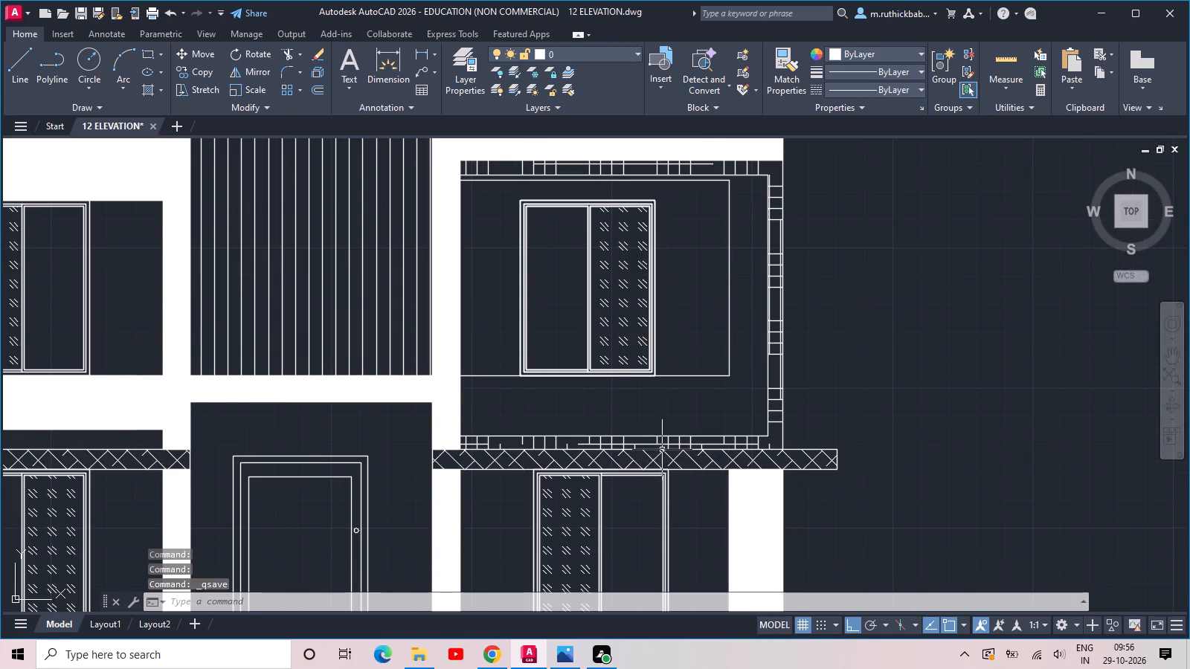
pyautogui.scroll(-1, 663, 448)
pyautogui.moveTo(671, 411); pyautogui.dragTo(699, 552, button='middle')
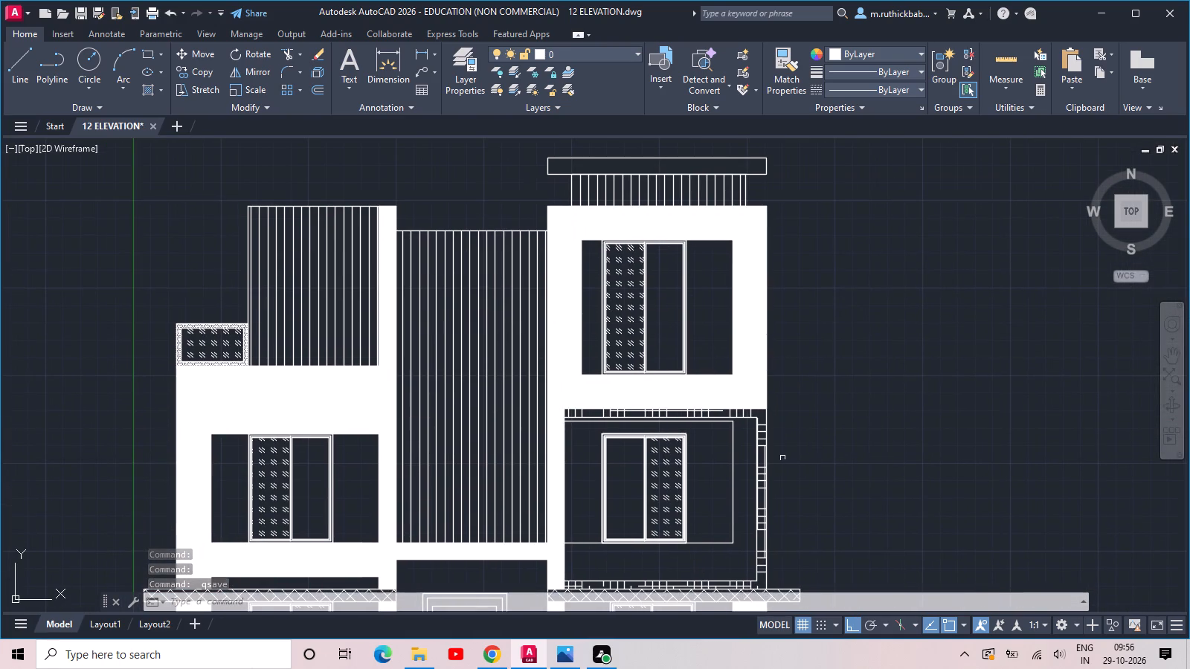
pyautogui.scroll(5, 762, 433)
pyautogui.moveTo(750, 407); pyautogui.dragTo(732, 404)
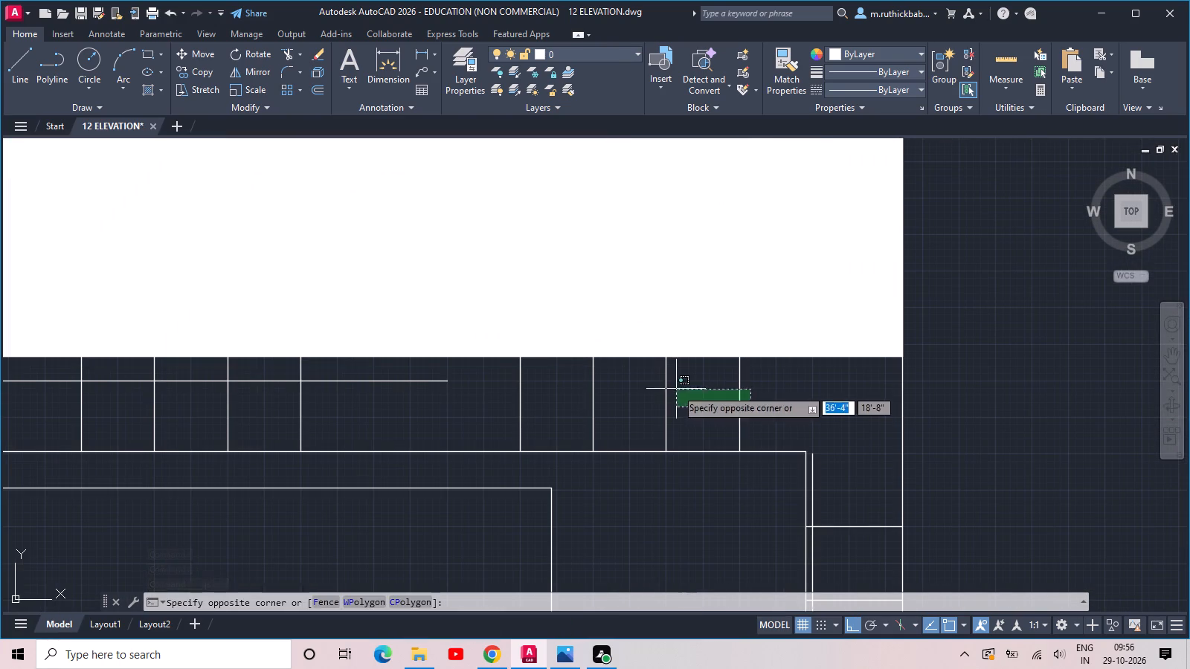
pyautogui.click(676, 389)
pyautogui.press('Delete')
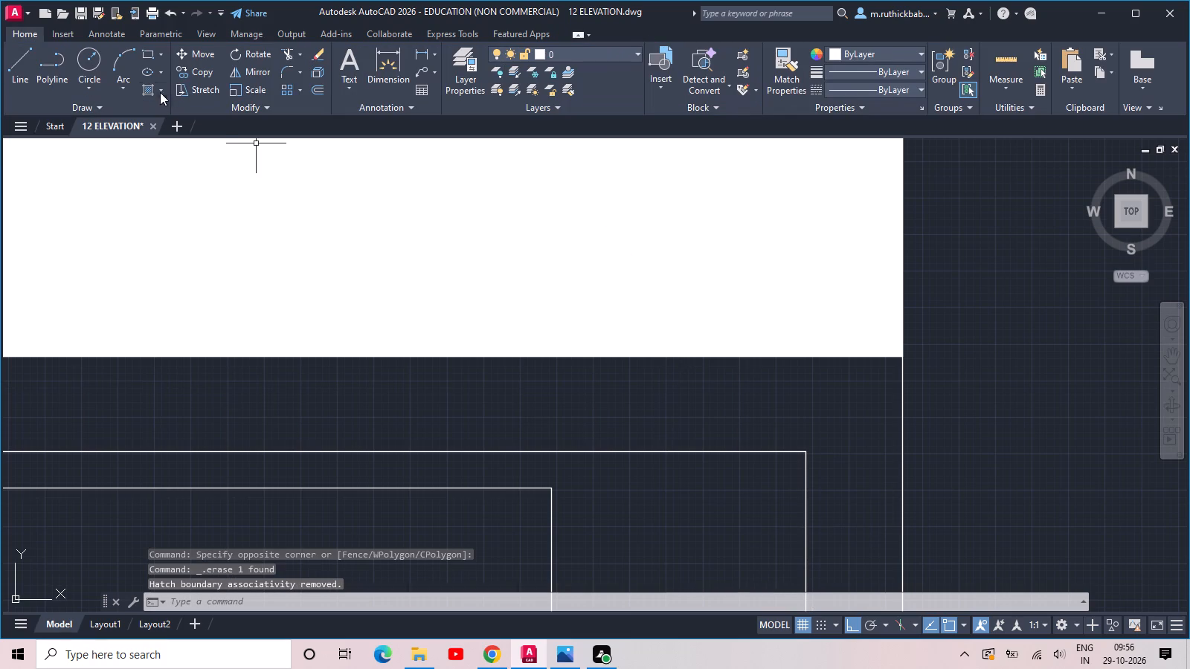
# Hatch the frame band around the right-hand middle-floor window bay with the NET3 pattern.
pyautogui.click(148, 92)
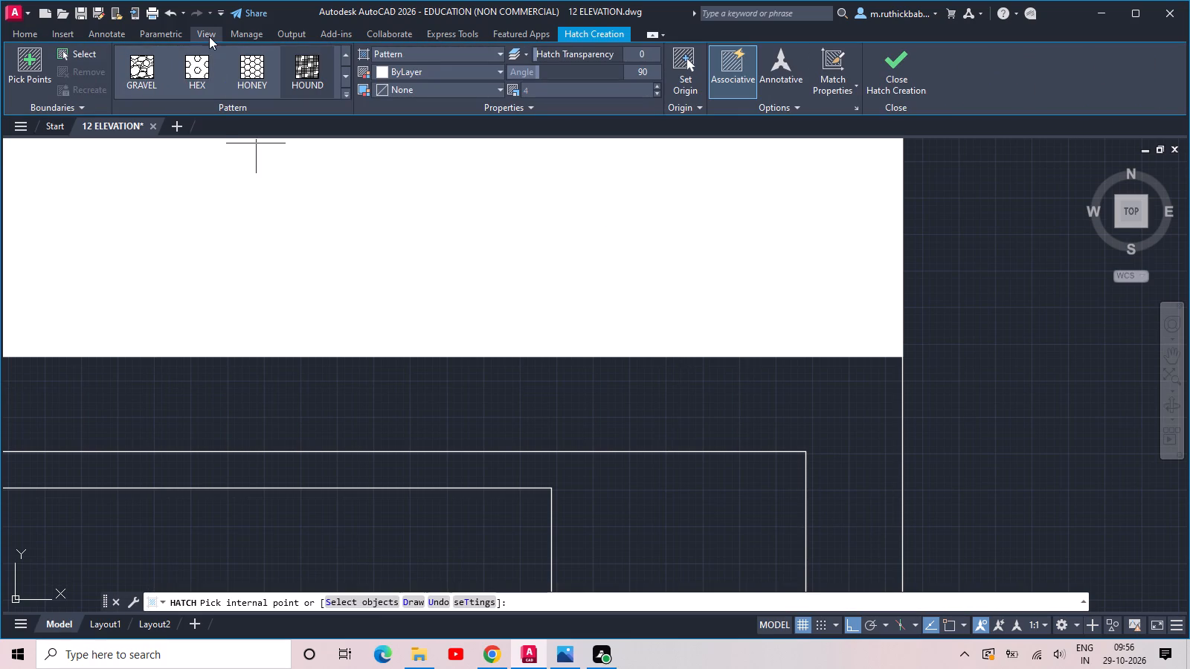
pyautogui.scroll(-4, 188, 71)
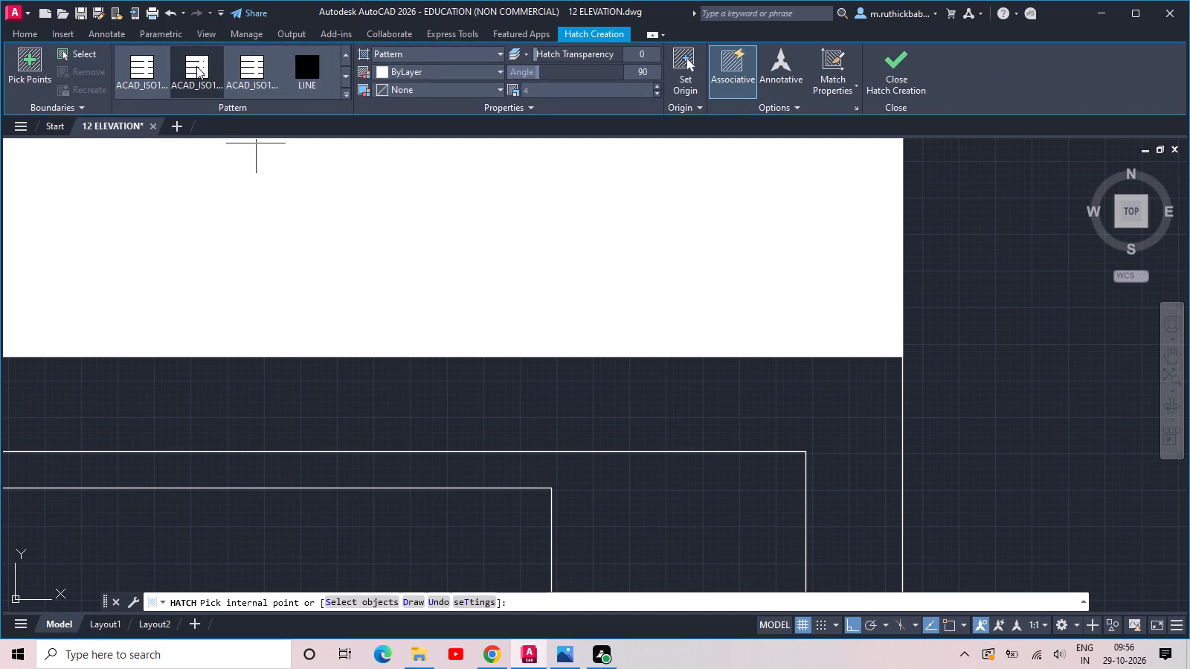
pyautogui.scroll(-1, 196, 66)
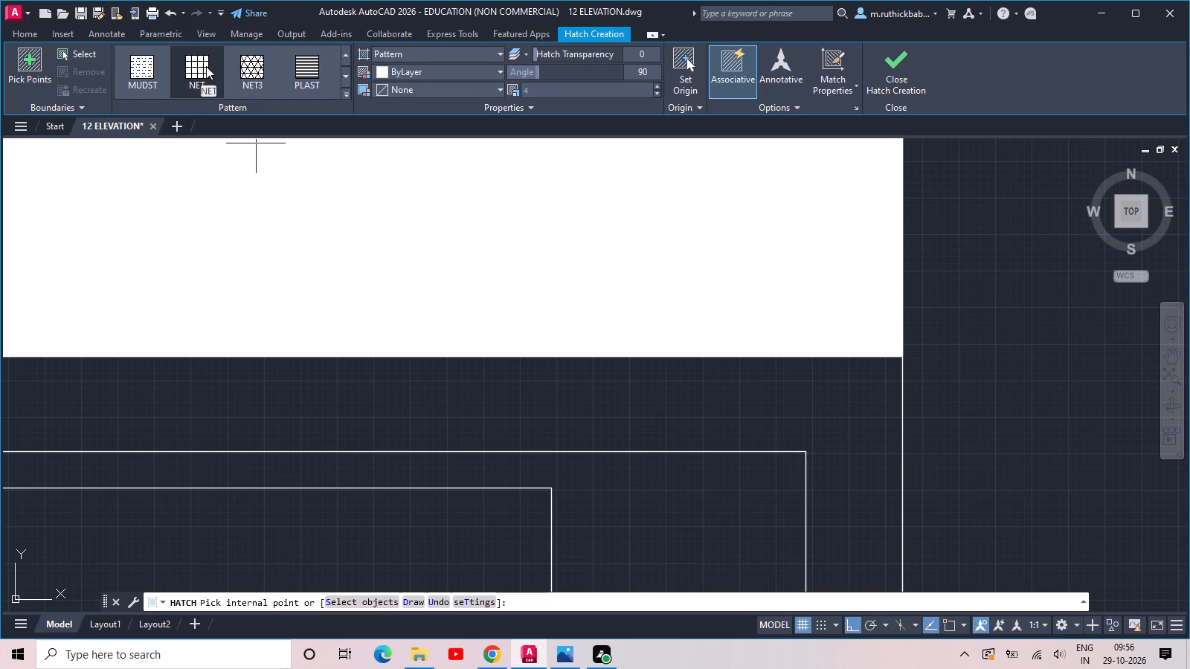
pyautogui.click(259, 65)
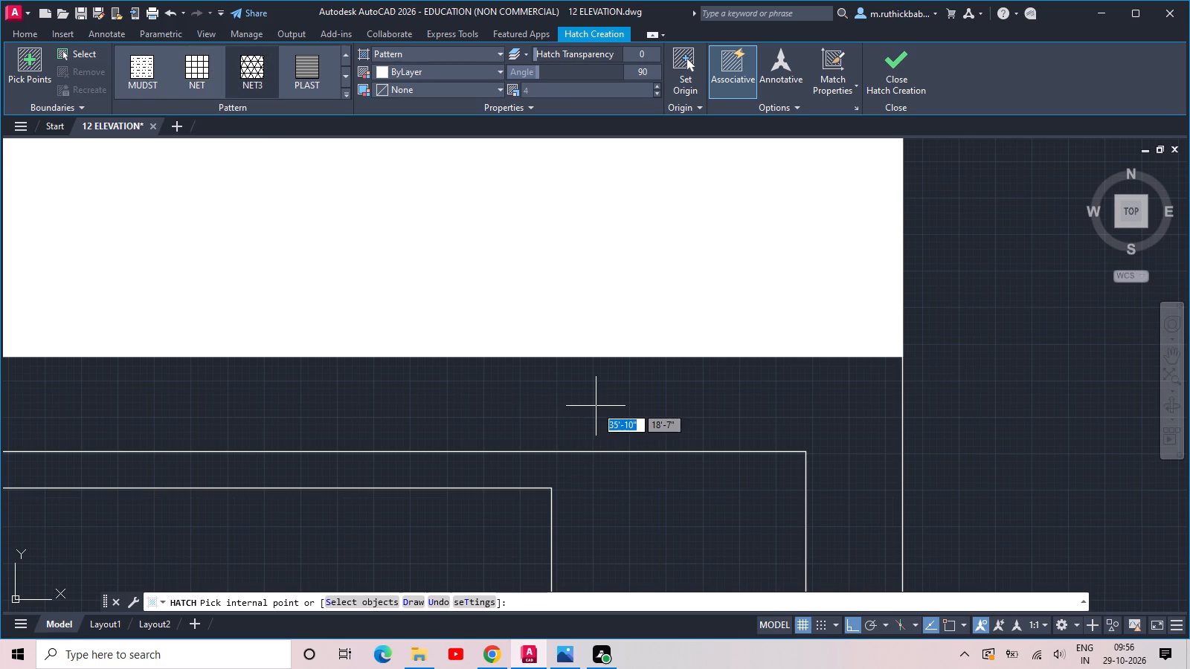
pyautogui.click(596, 406)
pyautogui.scroll(-4, 596, 406)
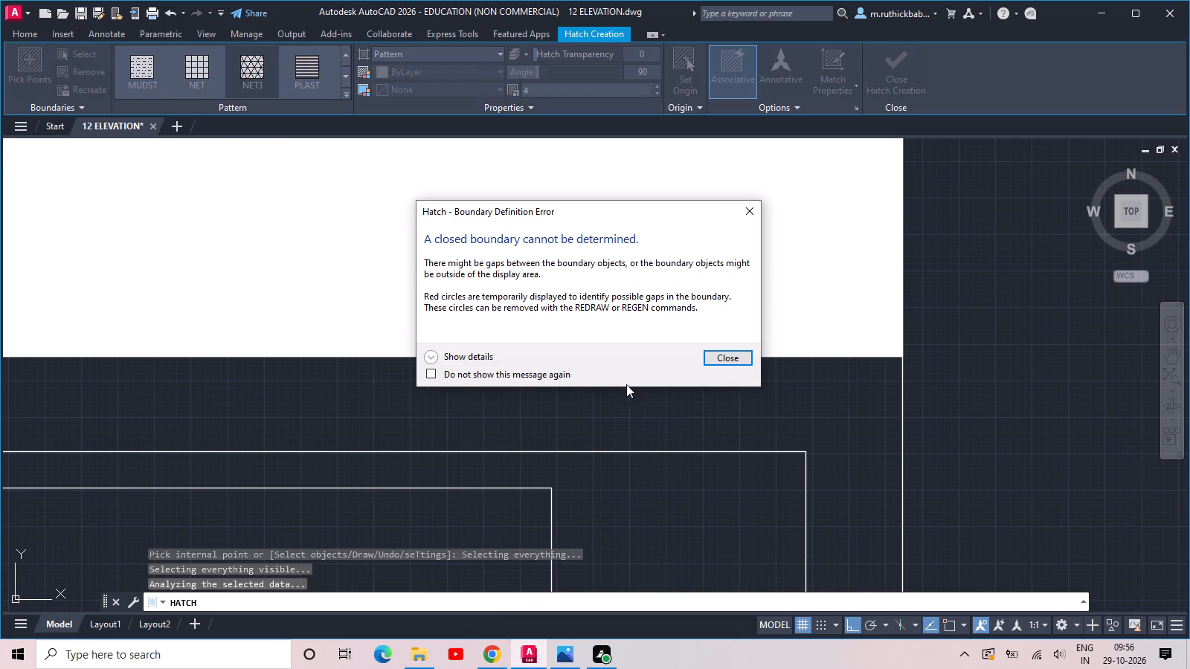
pyautogui.click(725, 355)
pyautogui.scroll(-3, 725, 355)
pyautogui.moveTo(737, 372); pyautogui.dragTo(861, 249, button='middle')
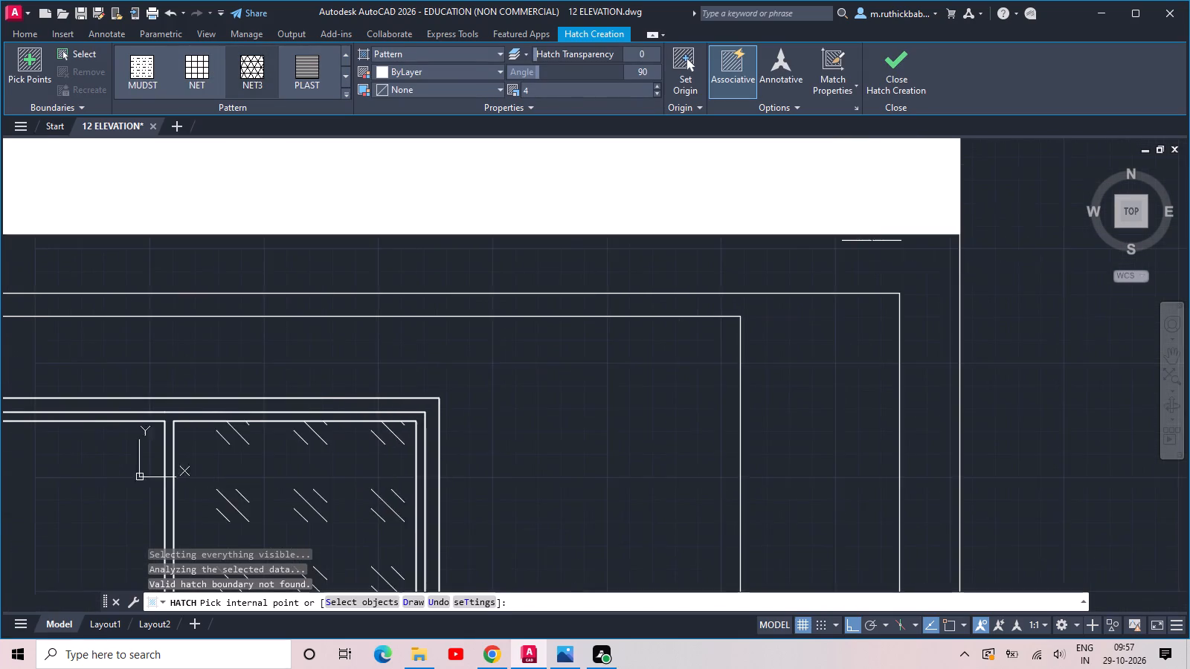
pyautogui.scroll(-5, 872, 244)
pyautogui.moveTo(844, 379); pyautogui.dragTo(782, 303, button='middle')
pyautogui.scroll(1, 765, 361)
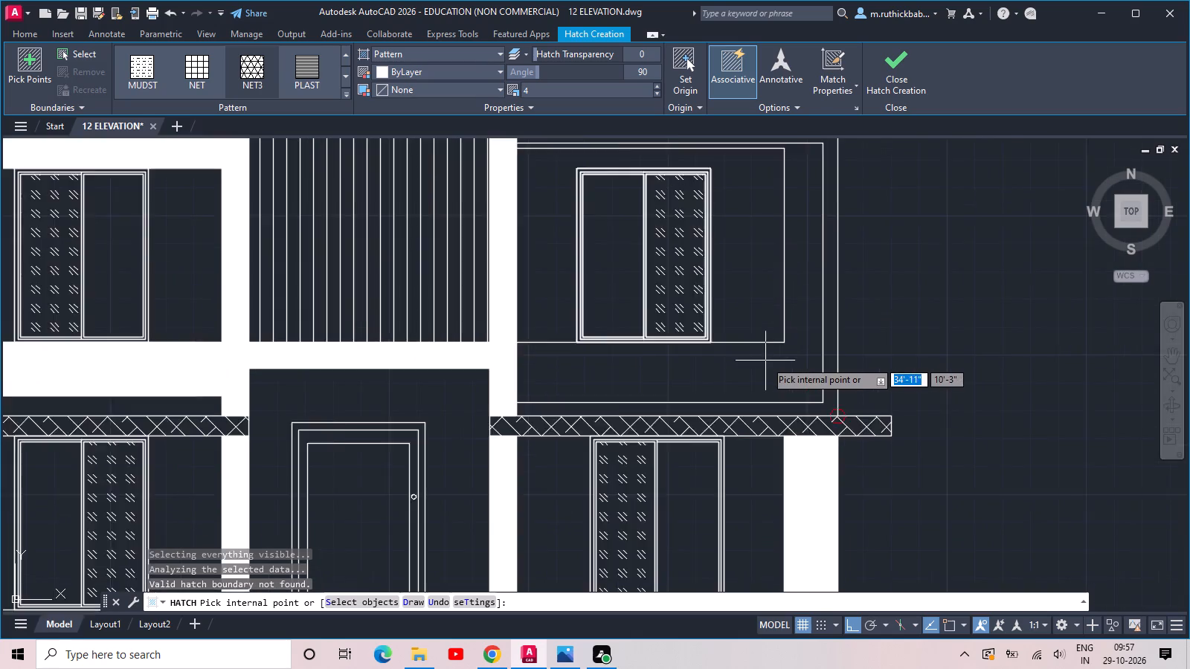
pyautogui.scroll(1, 765, 361)
pyautogui.click(254, 77)
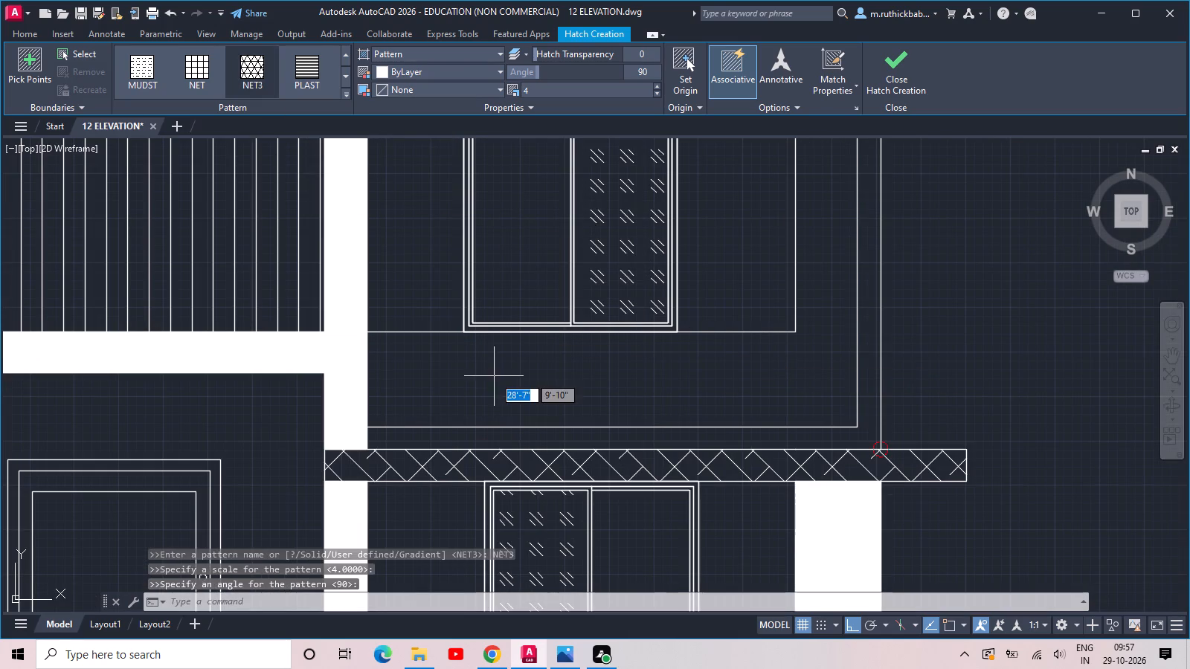
pyautogui.click(494, 376)
pyautogui.scroll(-3, 517, 373)
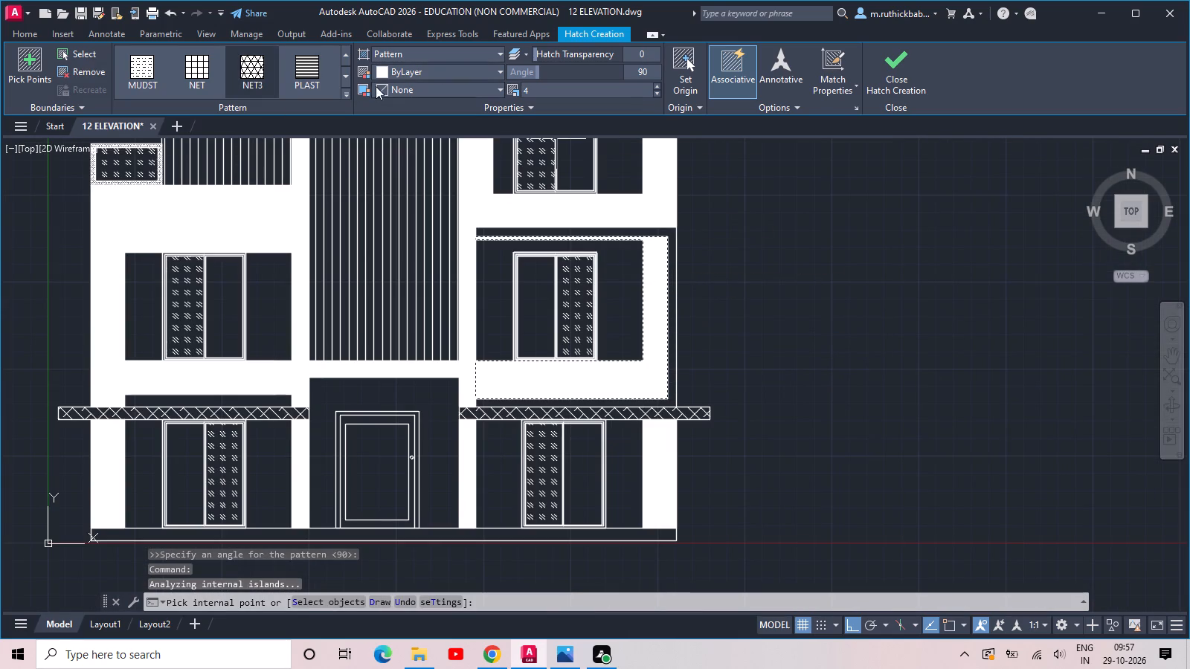
# Set the frame band hatch's scale to 50 and finish the hatch.
pyautogui.moveTo(542, 85); pyautogui.dragTo(495, 95)
pyautogui.doubleClick(534, 94)
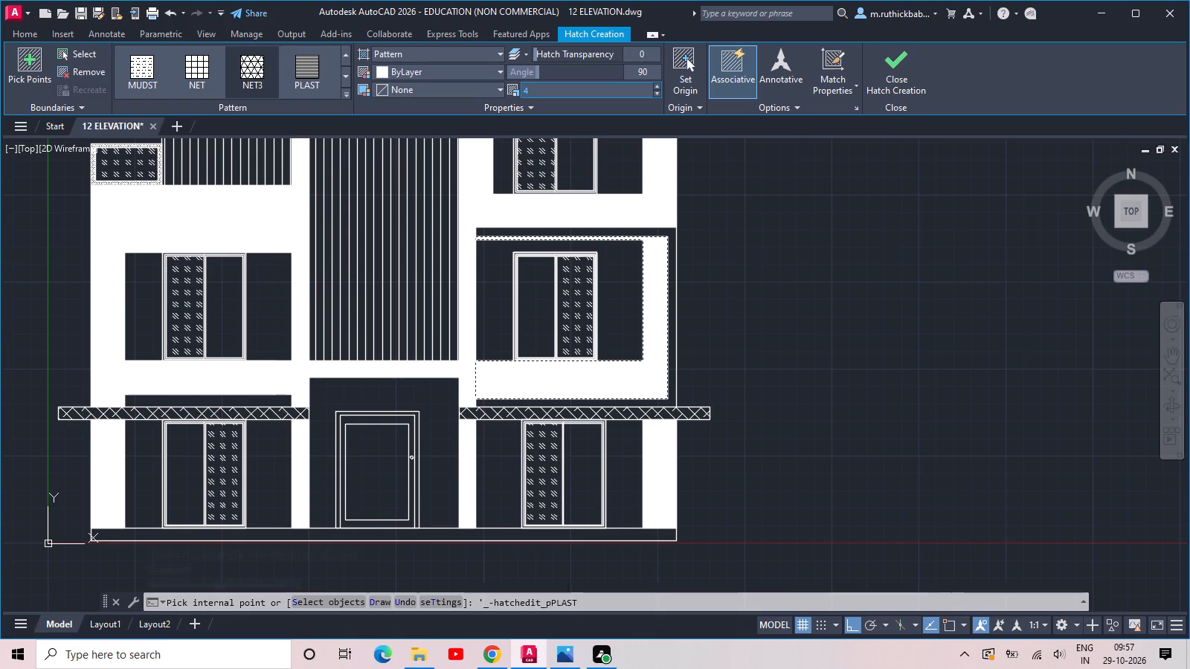
pyautogui.write('50')
pyautogui.press('Return')
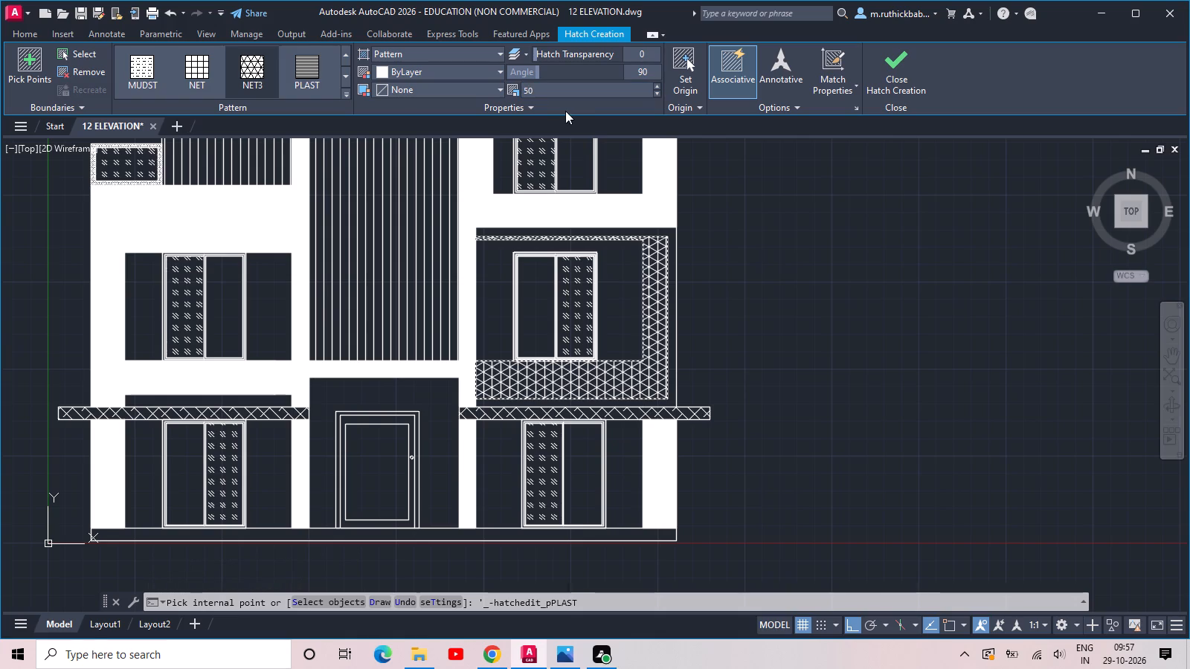
pyautogui.scroll(3, 573, 277)
pyautogui.scroll(-1, 602, 207)
pyautogui.moveTo(615, 188); pyautogui.dragTo(613, 210, button='middle')
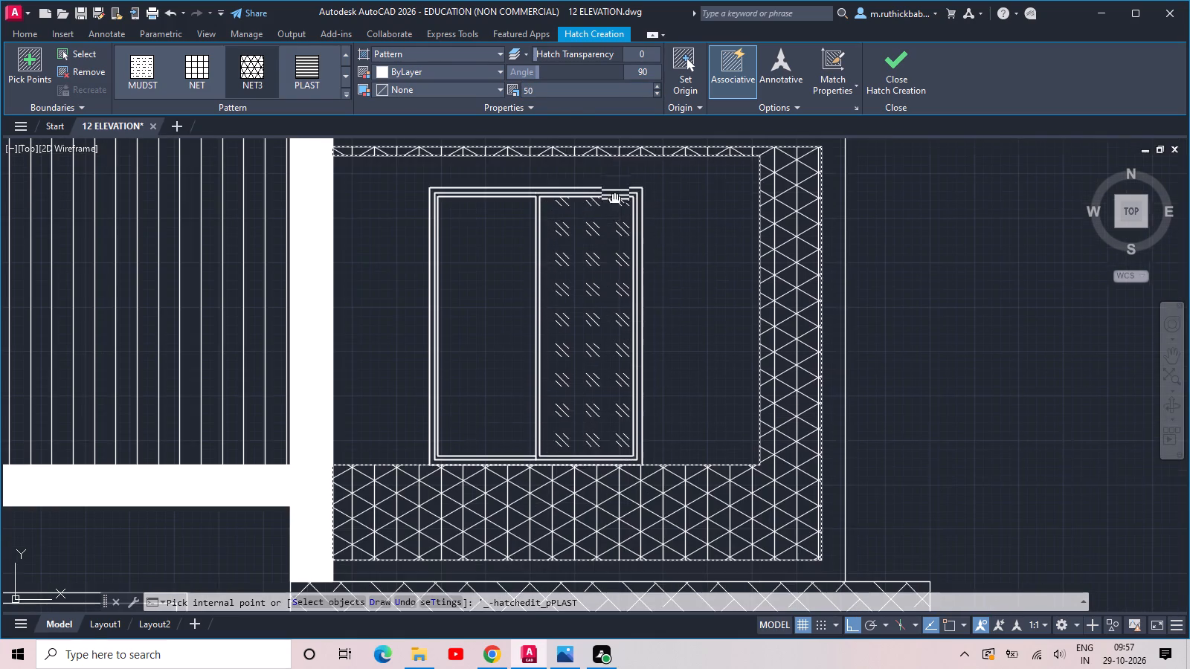
pyautogui.moveTo(613, 210); pyautogui.dragTo(602, 297, button='middle')
pyautogui.press('Return')
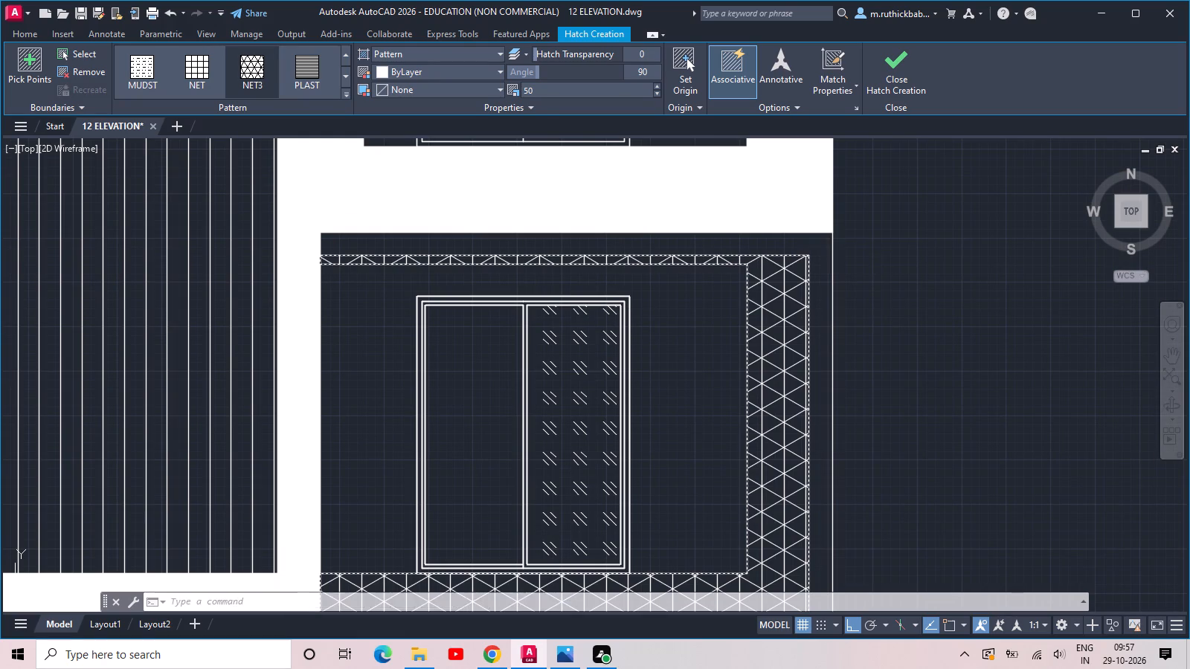
# Start another hatch and examine the frame band, lower floors and terrace parapet for areas still needing a pattern.
pyautogui.press('Return')
pyautogui.scroll(2, 785, 297)
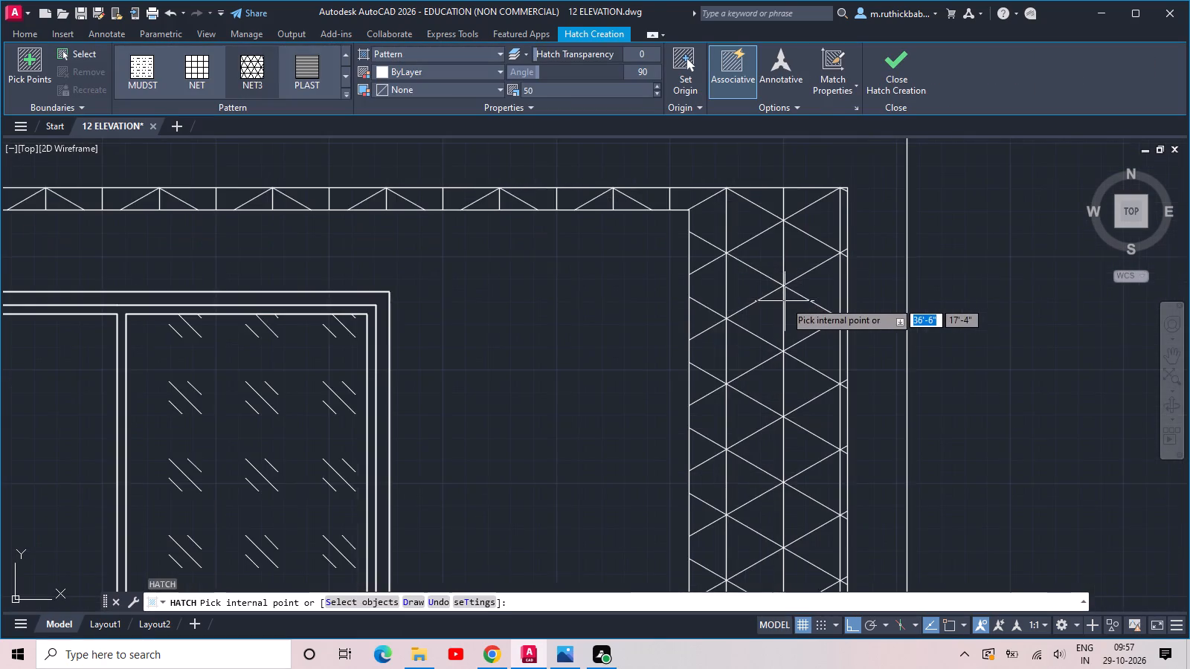
pyautogui.scroll(2, 788, 300)
pyautogui.scroll(-5, 805, 280)
pyautogui.moveTo(771, 297); pyautogui.dragTo(771, 297, button='middle')
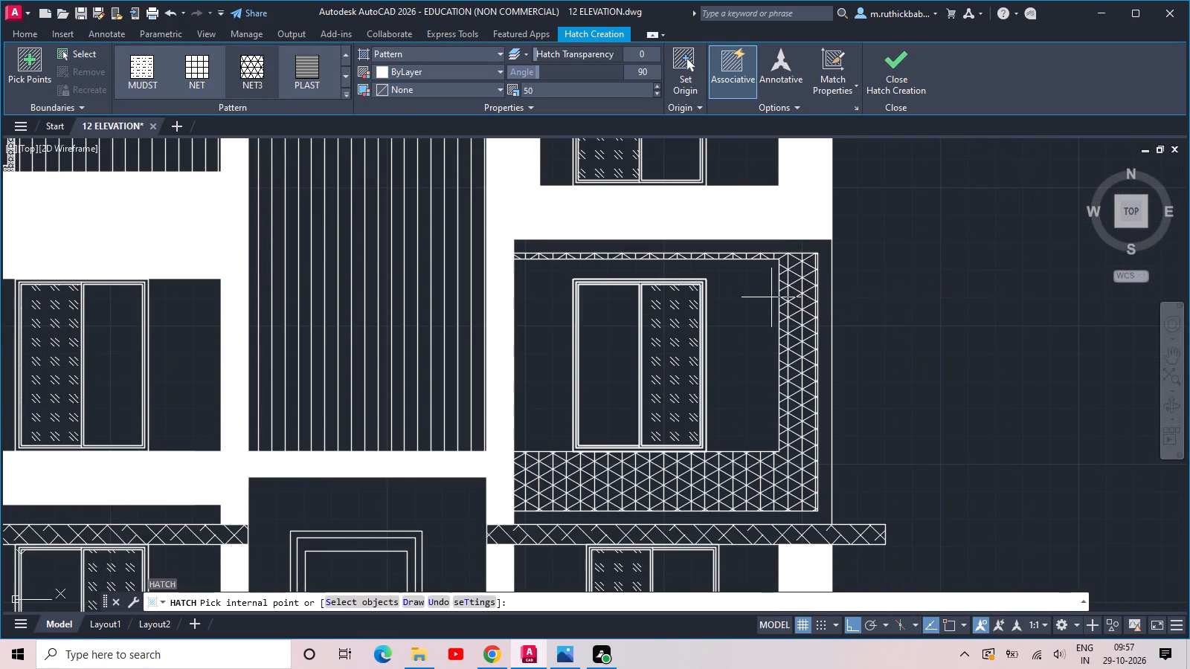
pyautogui.moveTo(771, 297); pyautogui.dragTo(843, 186, button='middle')
pyautogui.moveTo(307, 305); pyautogui.dragTo(573, 270, button='middle')
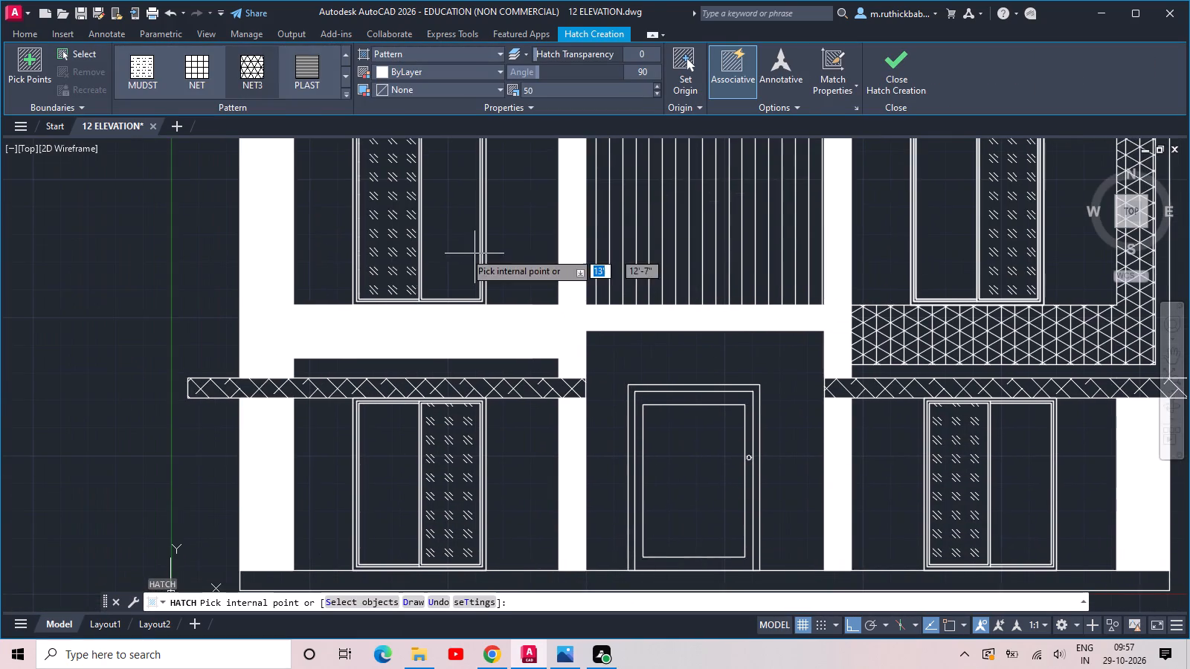
pyautogui.moveTo(448, 248); pyautogui.dragTo(472, 346, button='middle')
pyautogui.scroll(-2, 519, 297)
pyautogui.scroll(1, 611, 424)
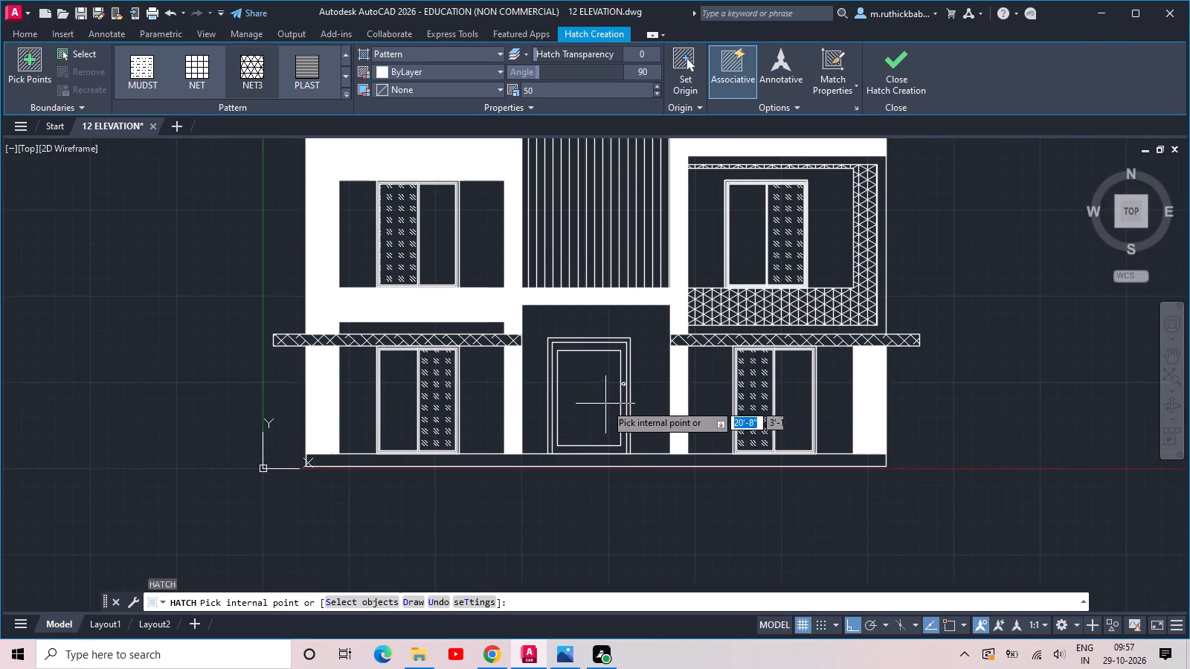
pyautogui.scroll(-2, 622, 381)
pyautogui.scroll(2, 678, 258)
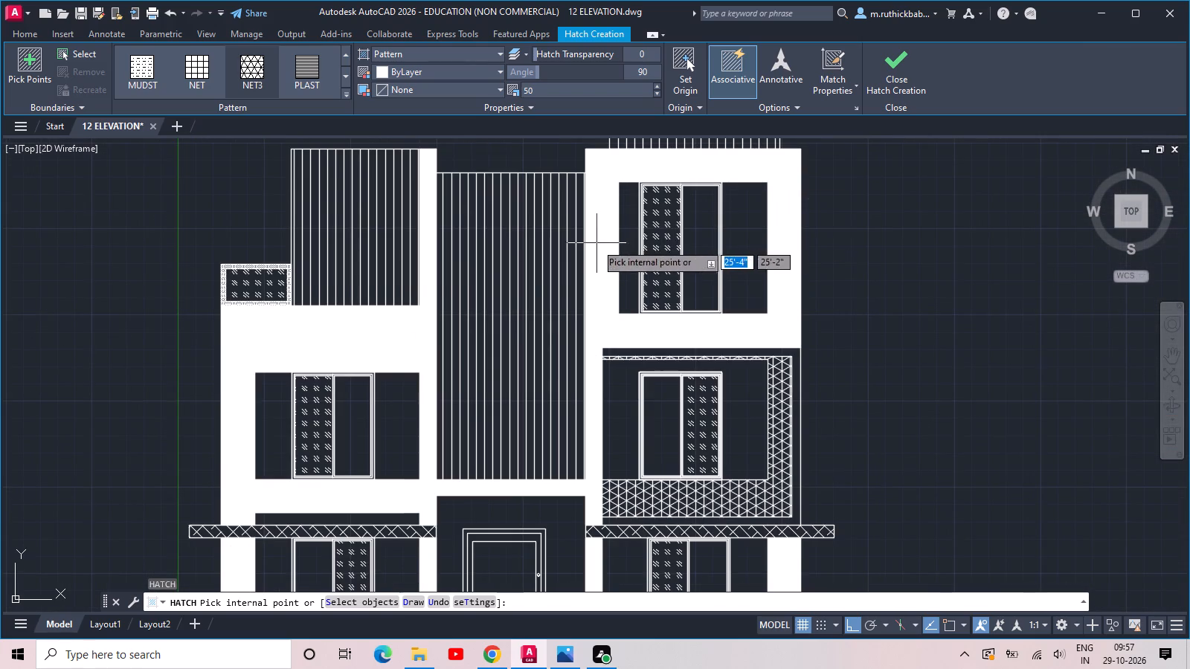
pyautogui.scroll(4, 225, 285)
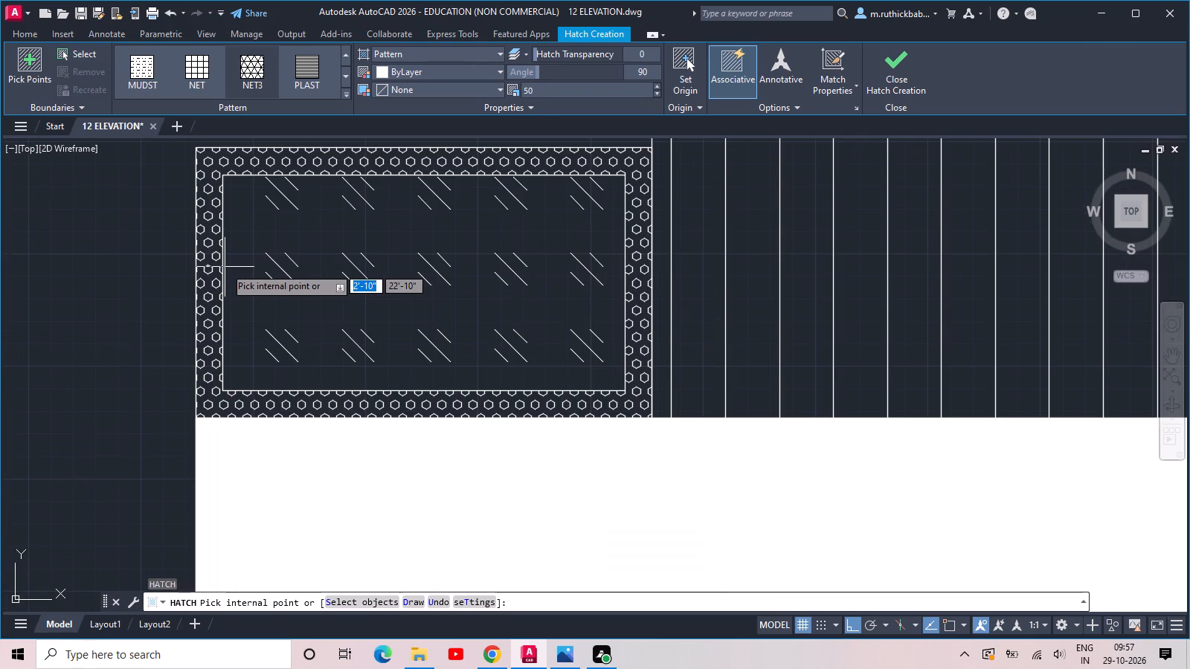
pyautogui.scroll(-2, 225, 267)
pyautogui.moveTo(302, 250); pyautogui.dragTo(321, 230, button='middle')
pyautogui.scroll(-1, 321, 230)
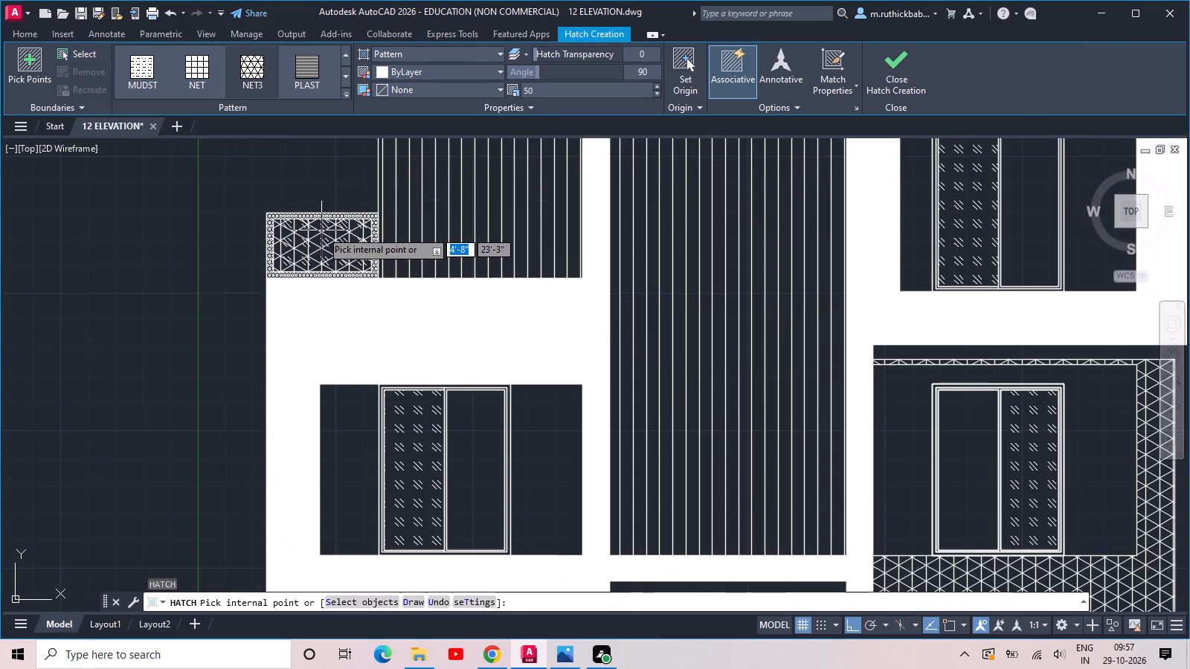
pyautogui.scroll(-1, 659, 340)
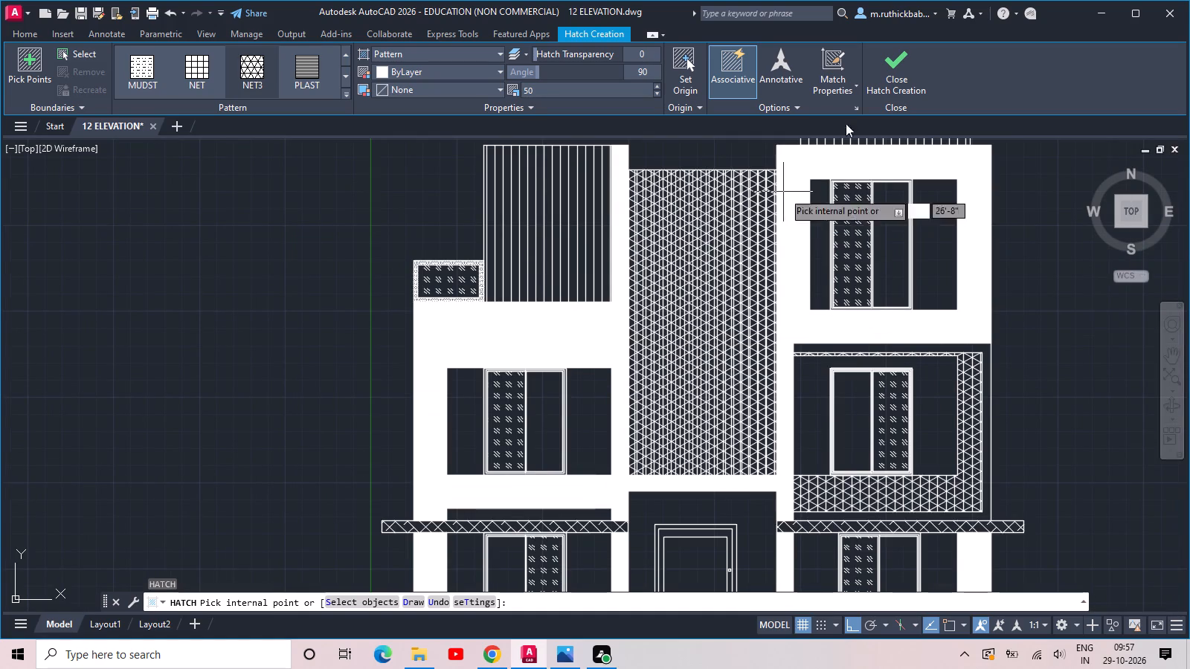
# Hatch the roof slab above the right-hand top floor with the NET3 pattern at scale 50.
pyautogui.click(1077, 388)
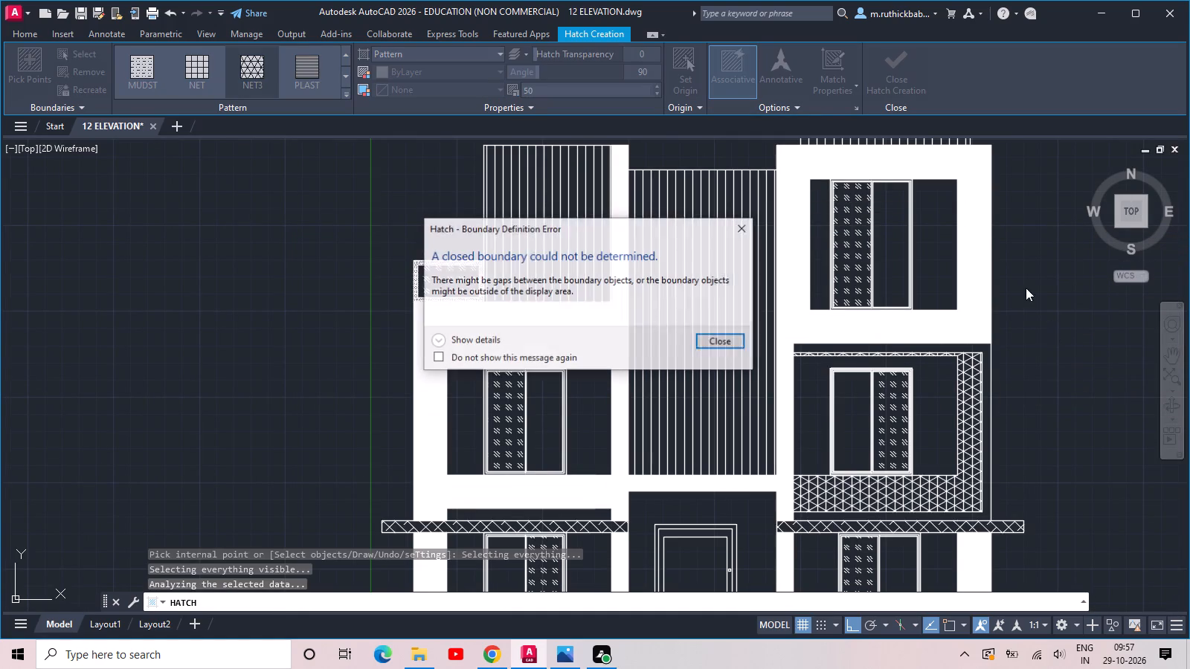
pyautogui.click(710, 343)
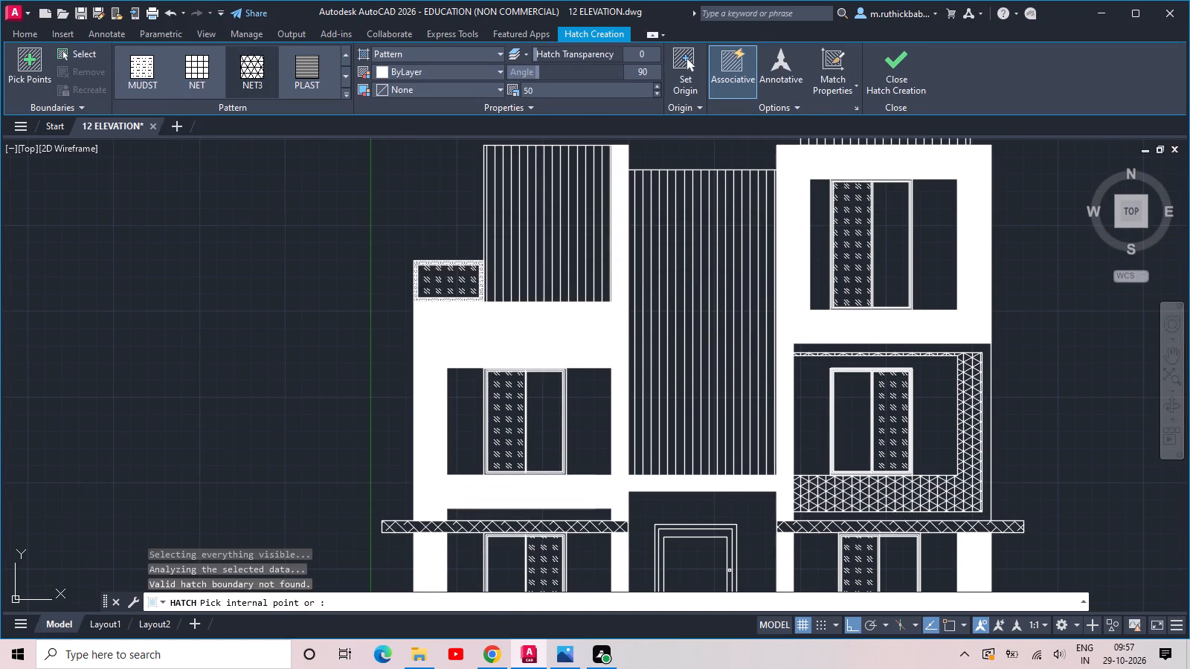
pyautogui.moveTo(1043, 363); pyautogui.dragTo(786, 396, button='middle')
pyautogui.scroll(-2, 776, 390)
pyautogui.scroll(2, 717, 259)
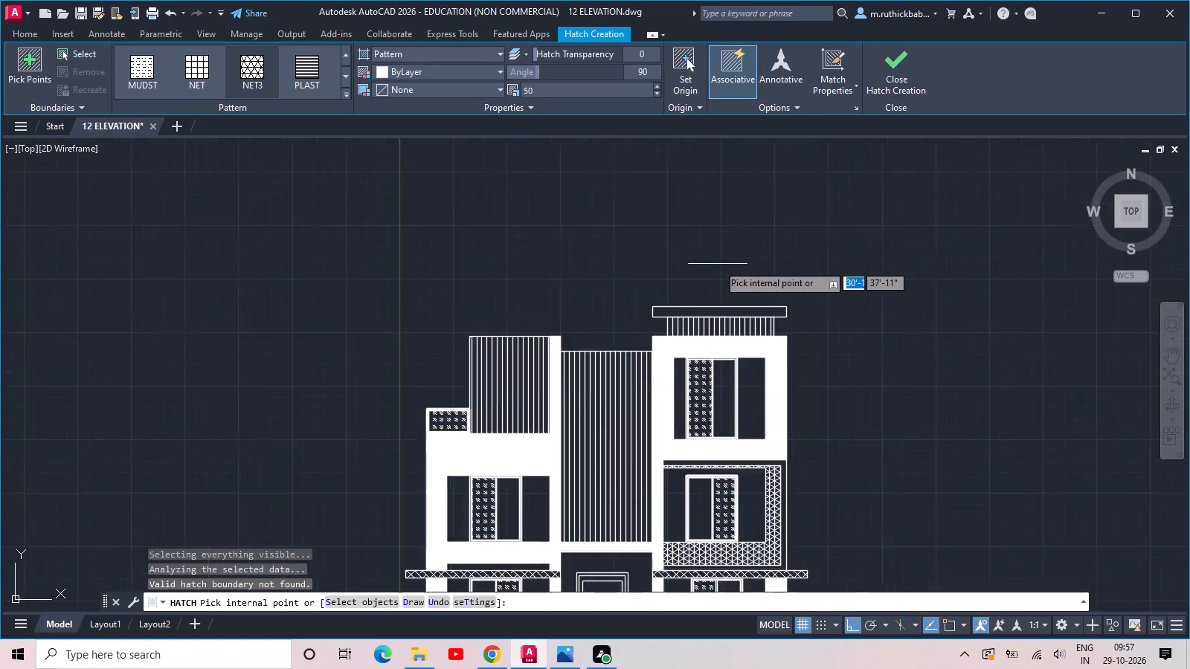
pyautogui.scroll(1, 718, 264)
pyautogui.moveTo(718, 302); pyautogui.dragTo(655, 159, button='middle')
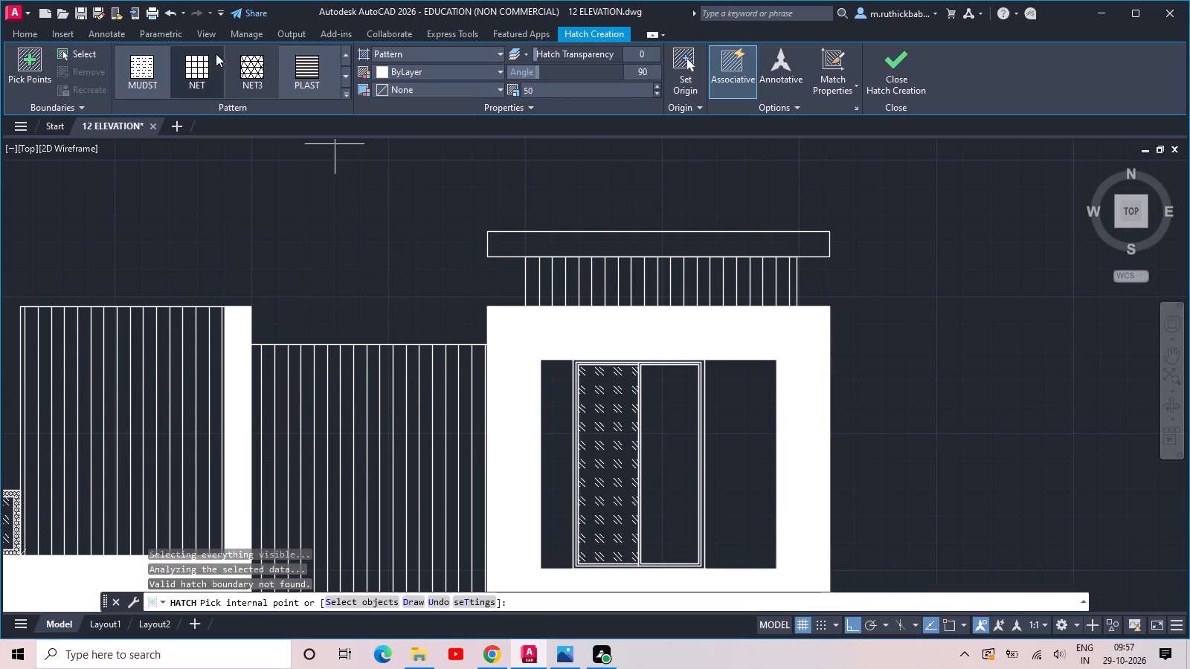
pyautogui.click(251, 65)
pyautogui.scroll(2, 565, 230)
pyautogui.click(559, 251)
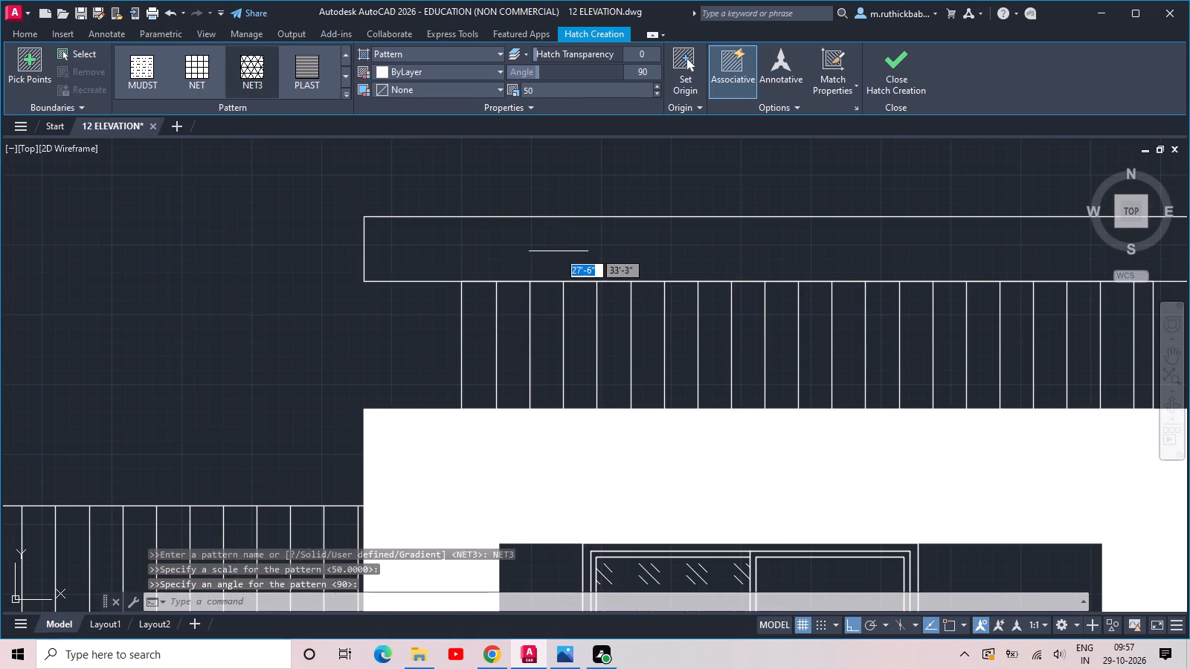
pyautogui.scroll(-3, 559, 251)
pyautogui.click(889, 71)
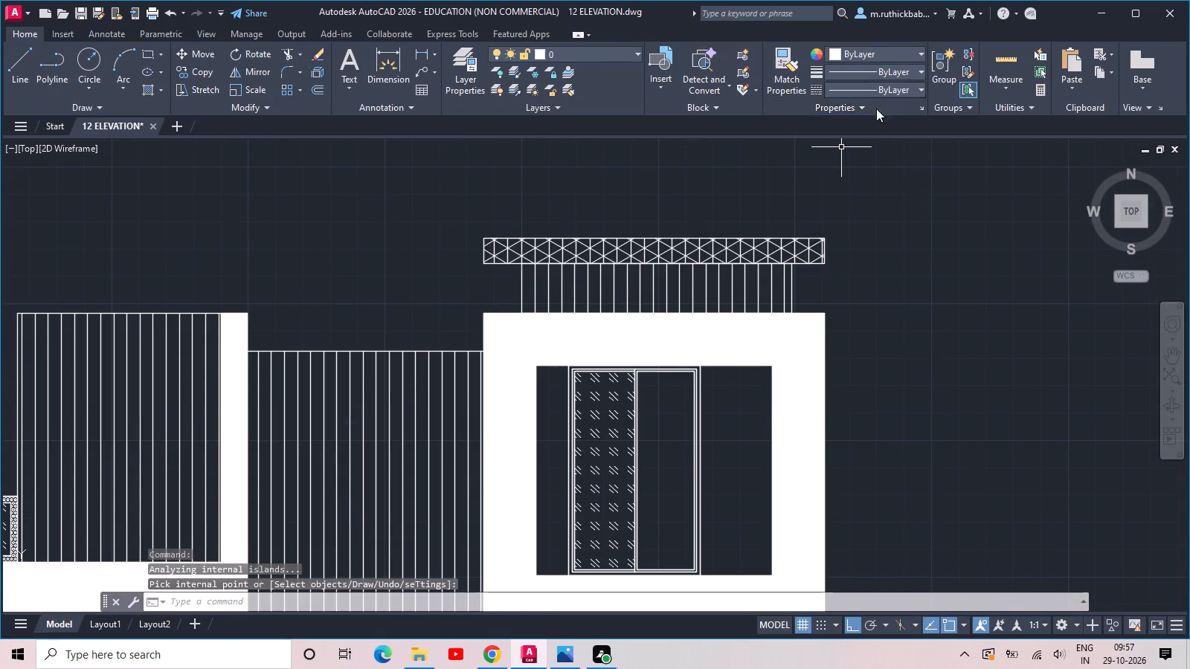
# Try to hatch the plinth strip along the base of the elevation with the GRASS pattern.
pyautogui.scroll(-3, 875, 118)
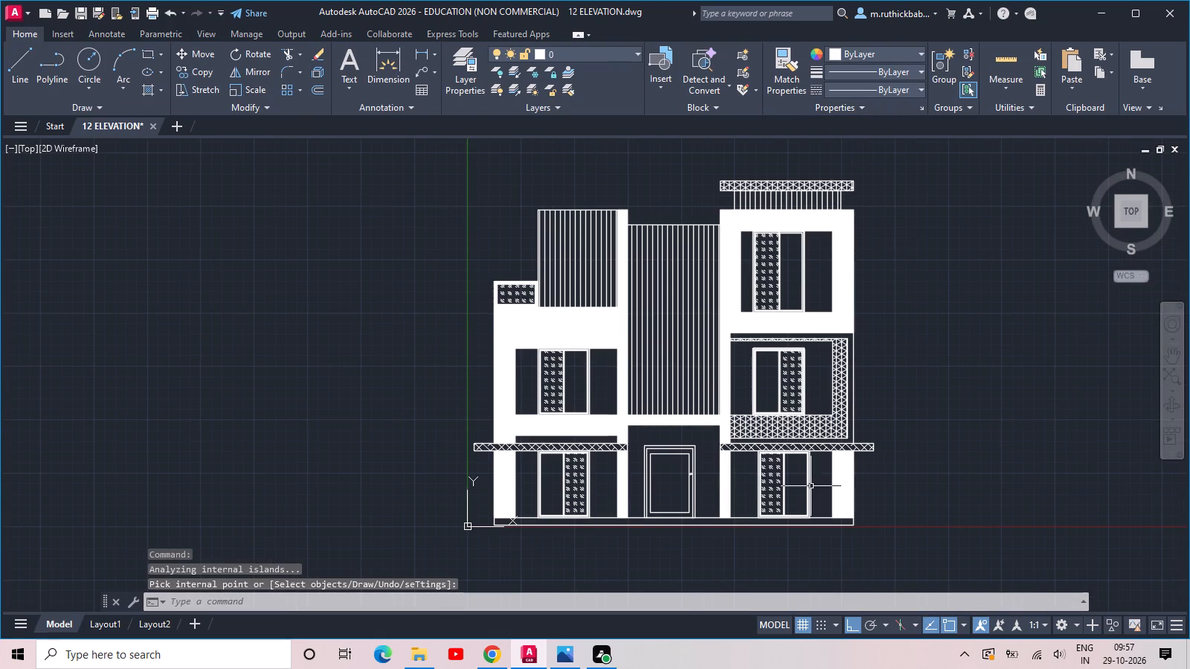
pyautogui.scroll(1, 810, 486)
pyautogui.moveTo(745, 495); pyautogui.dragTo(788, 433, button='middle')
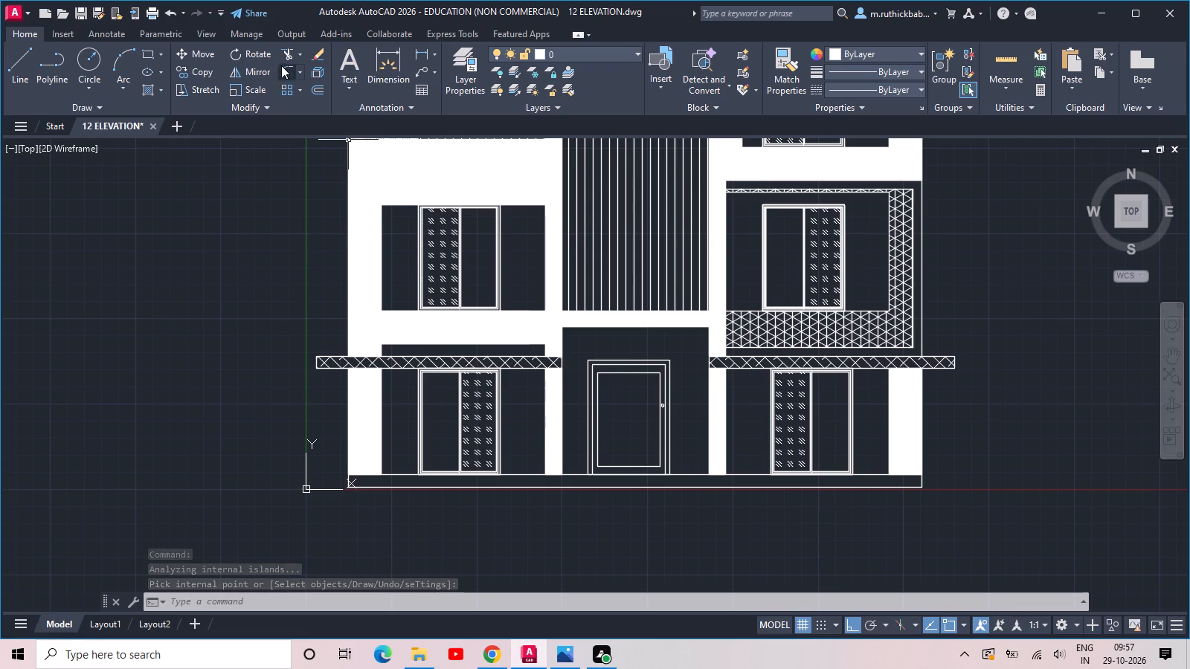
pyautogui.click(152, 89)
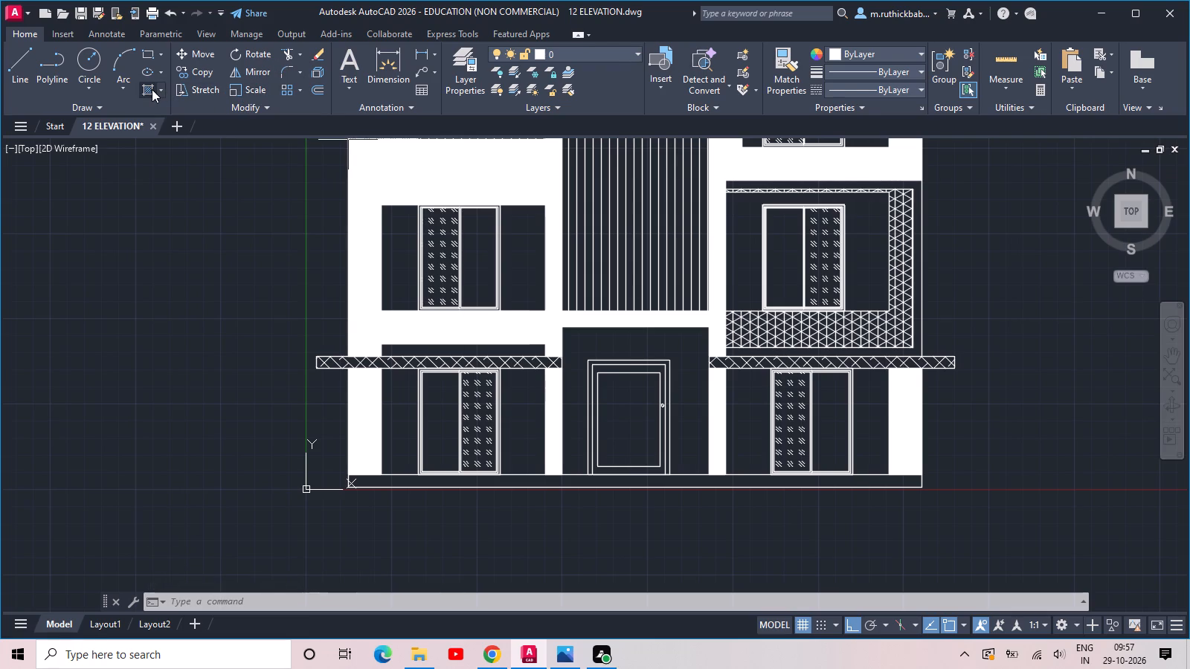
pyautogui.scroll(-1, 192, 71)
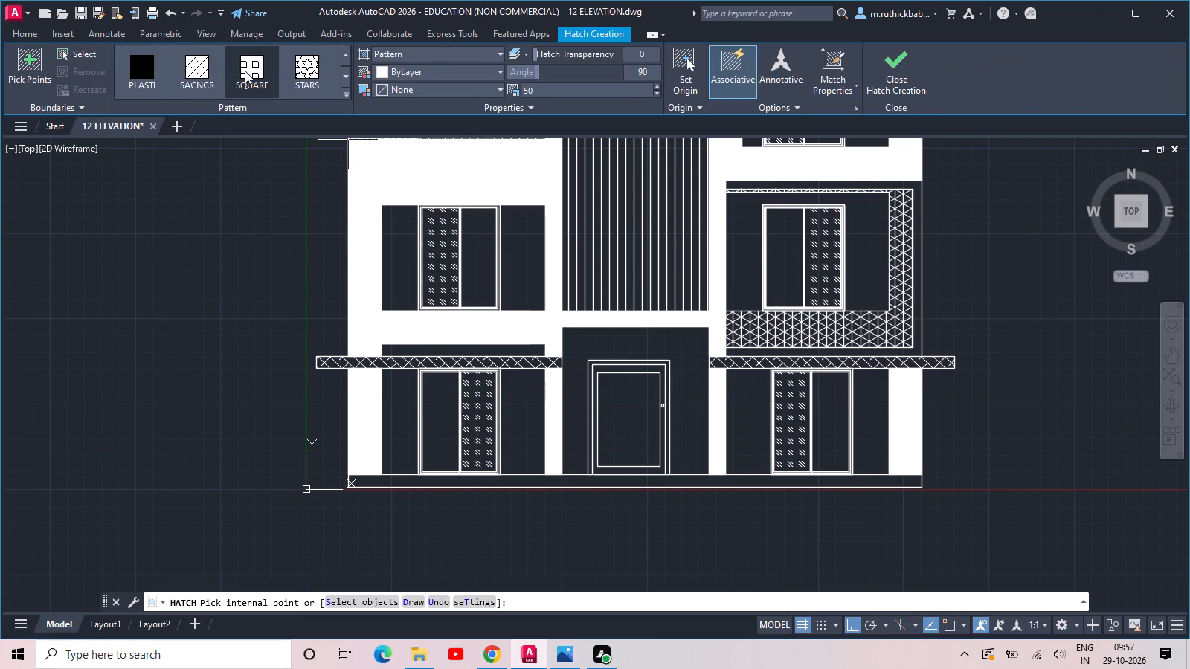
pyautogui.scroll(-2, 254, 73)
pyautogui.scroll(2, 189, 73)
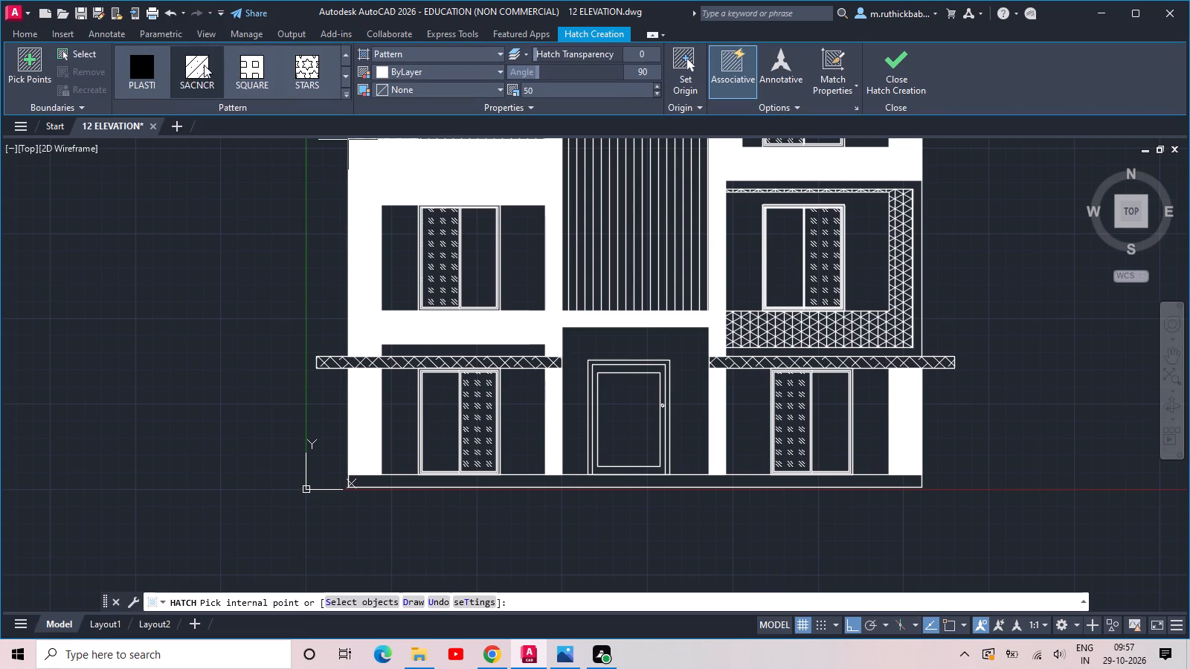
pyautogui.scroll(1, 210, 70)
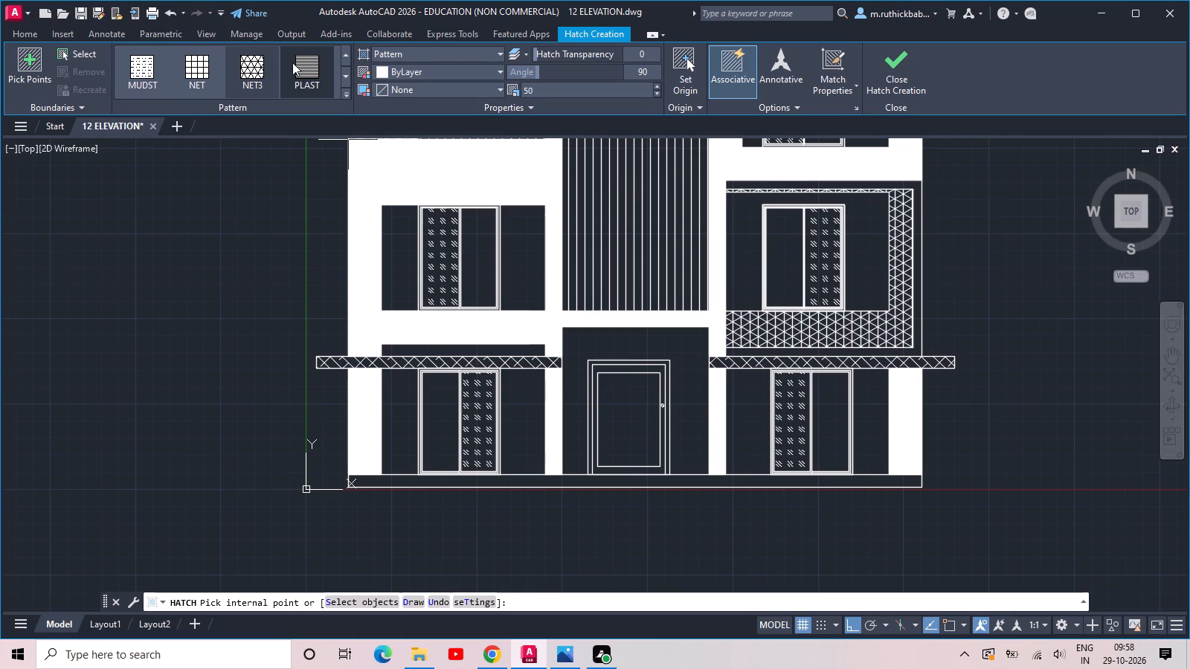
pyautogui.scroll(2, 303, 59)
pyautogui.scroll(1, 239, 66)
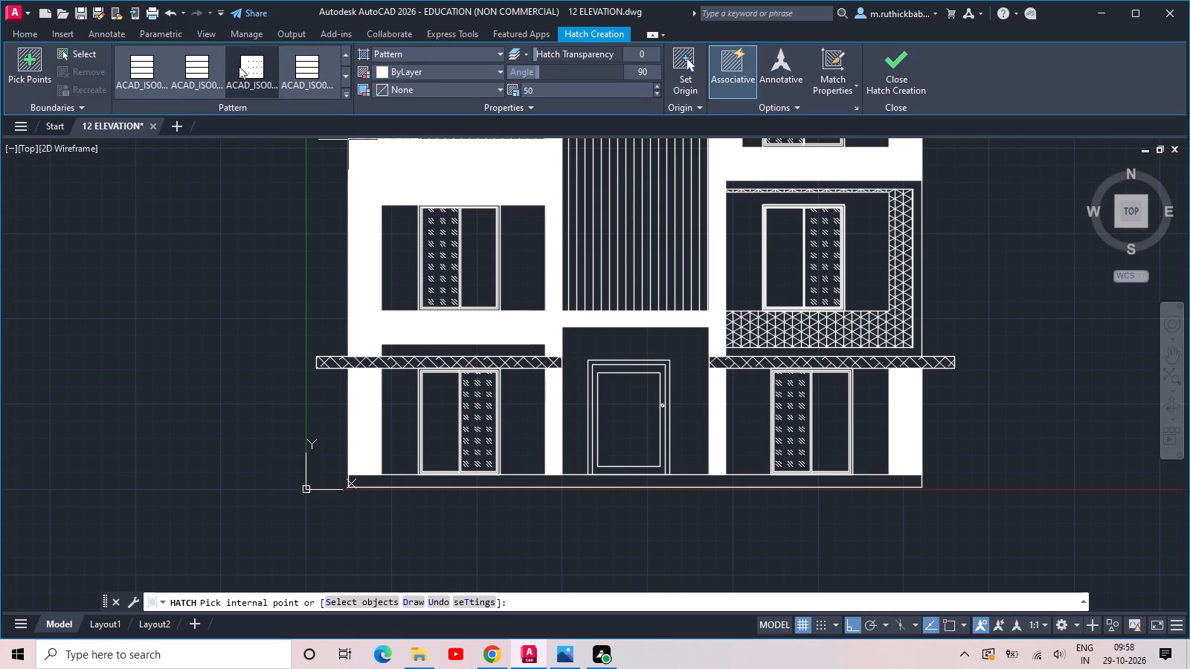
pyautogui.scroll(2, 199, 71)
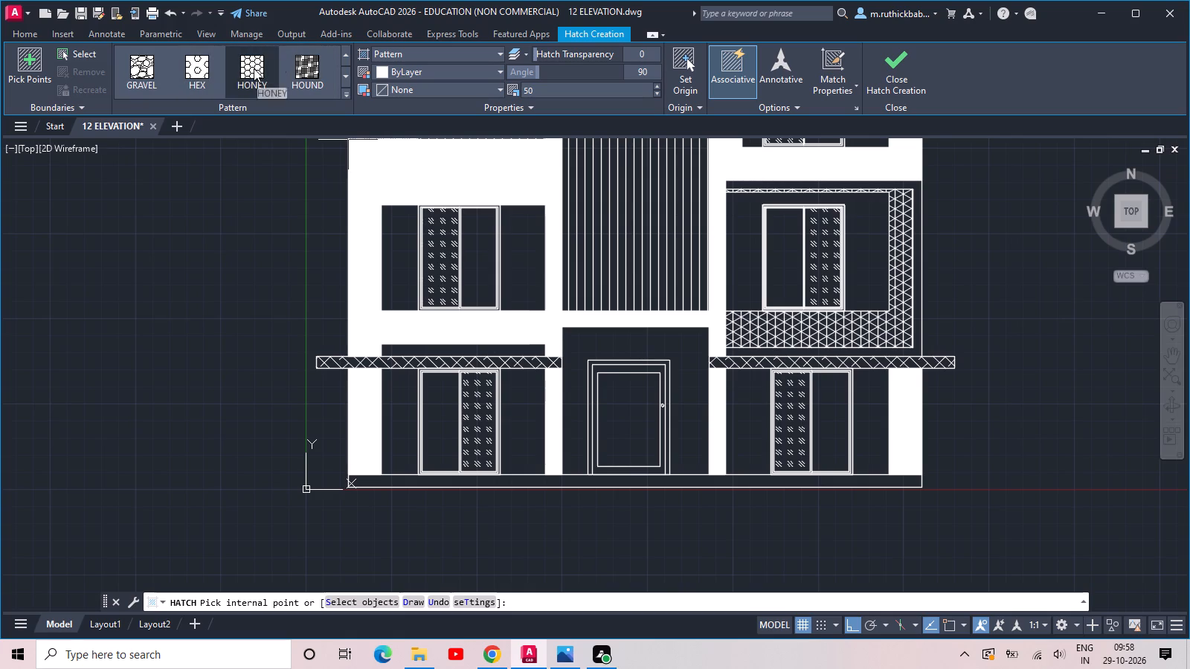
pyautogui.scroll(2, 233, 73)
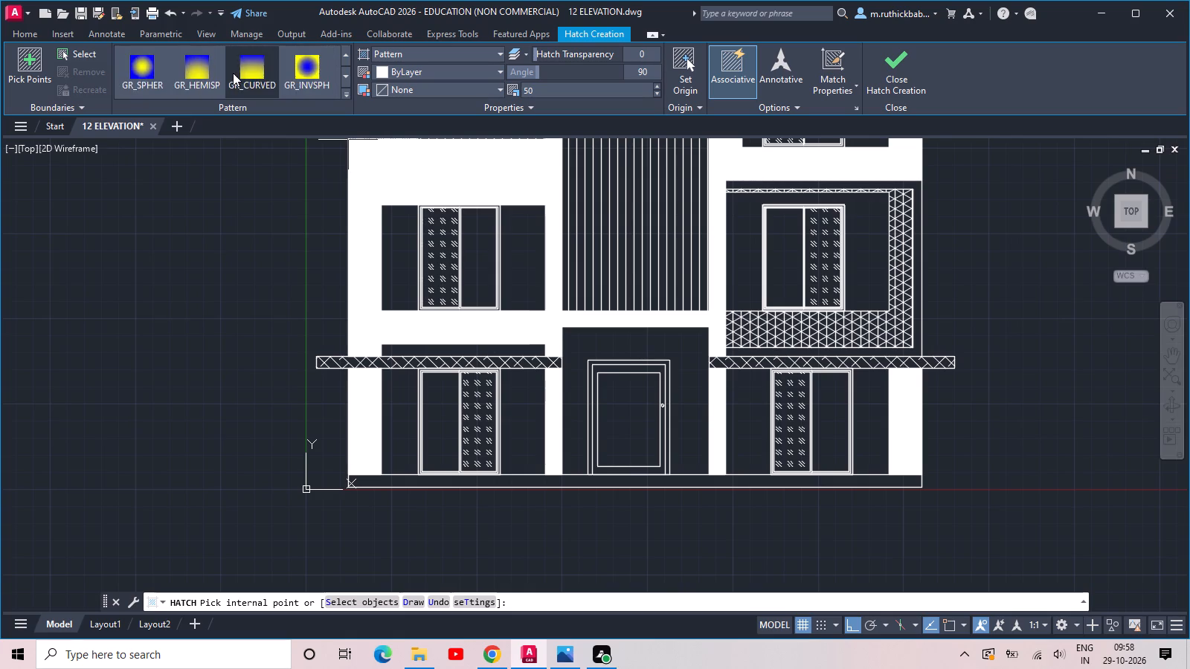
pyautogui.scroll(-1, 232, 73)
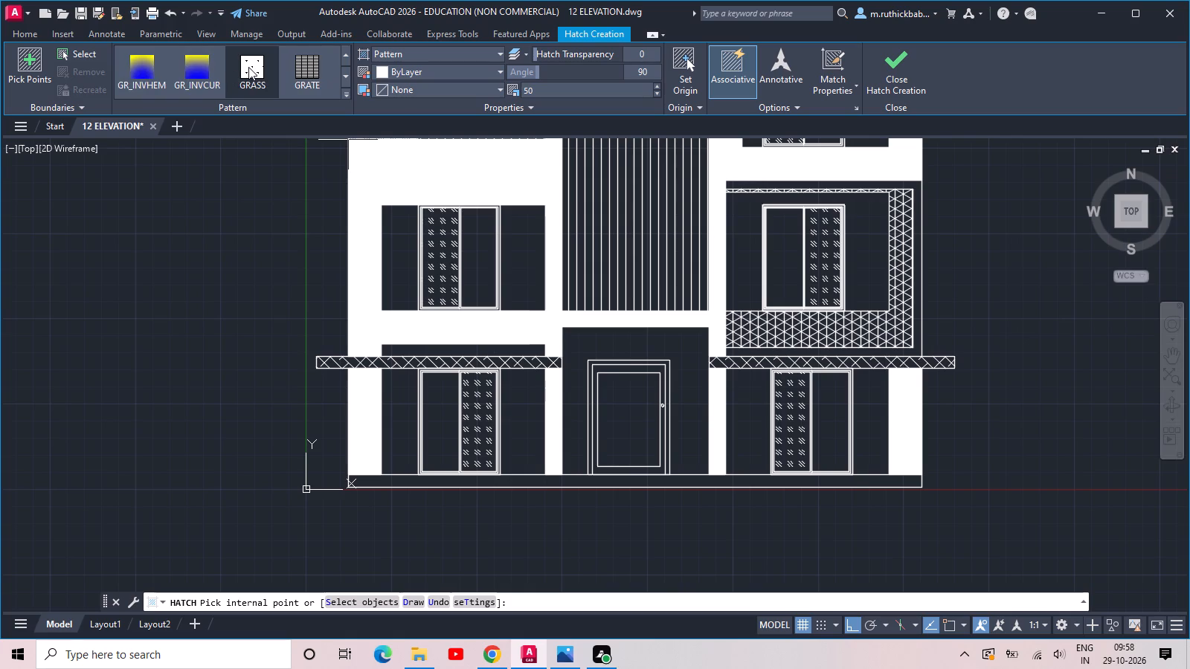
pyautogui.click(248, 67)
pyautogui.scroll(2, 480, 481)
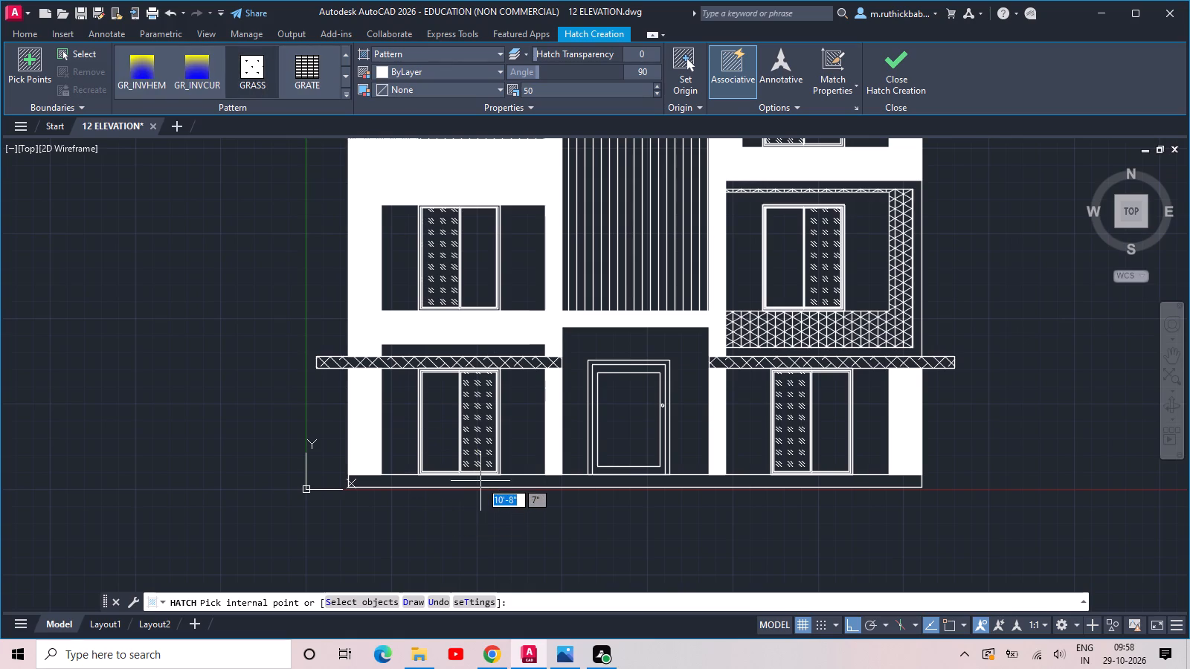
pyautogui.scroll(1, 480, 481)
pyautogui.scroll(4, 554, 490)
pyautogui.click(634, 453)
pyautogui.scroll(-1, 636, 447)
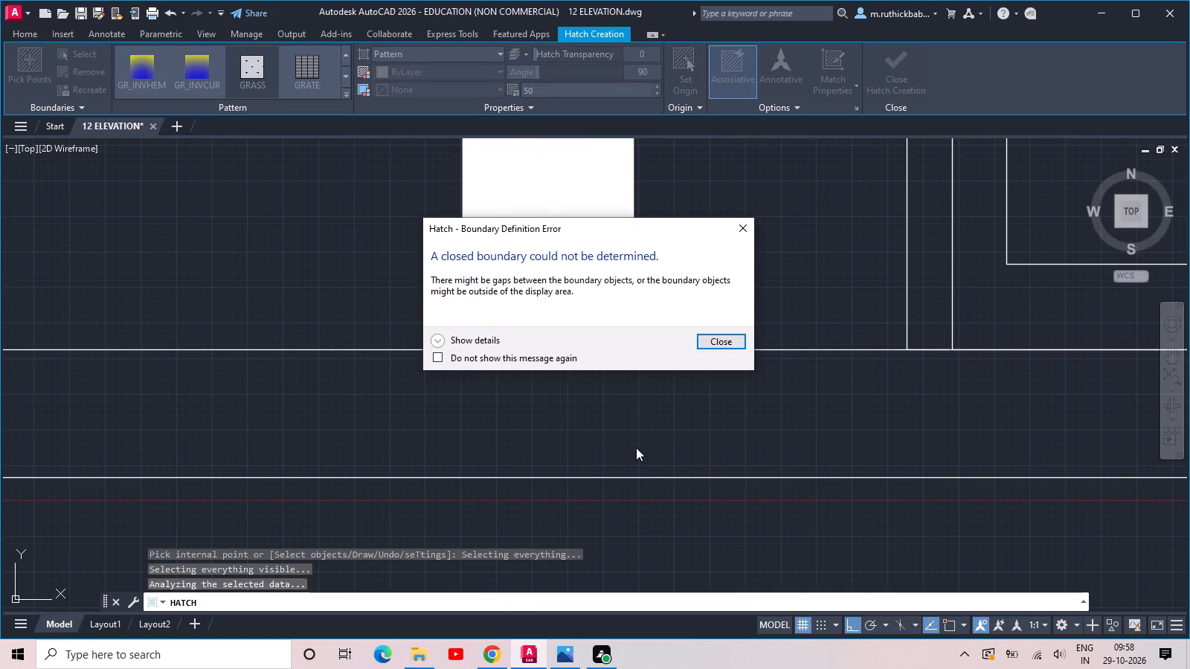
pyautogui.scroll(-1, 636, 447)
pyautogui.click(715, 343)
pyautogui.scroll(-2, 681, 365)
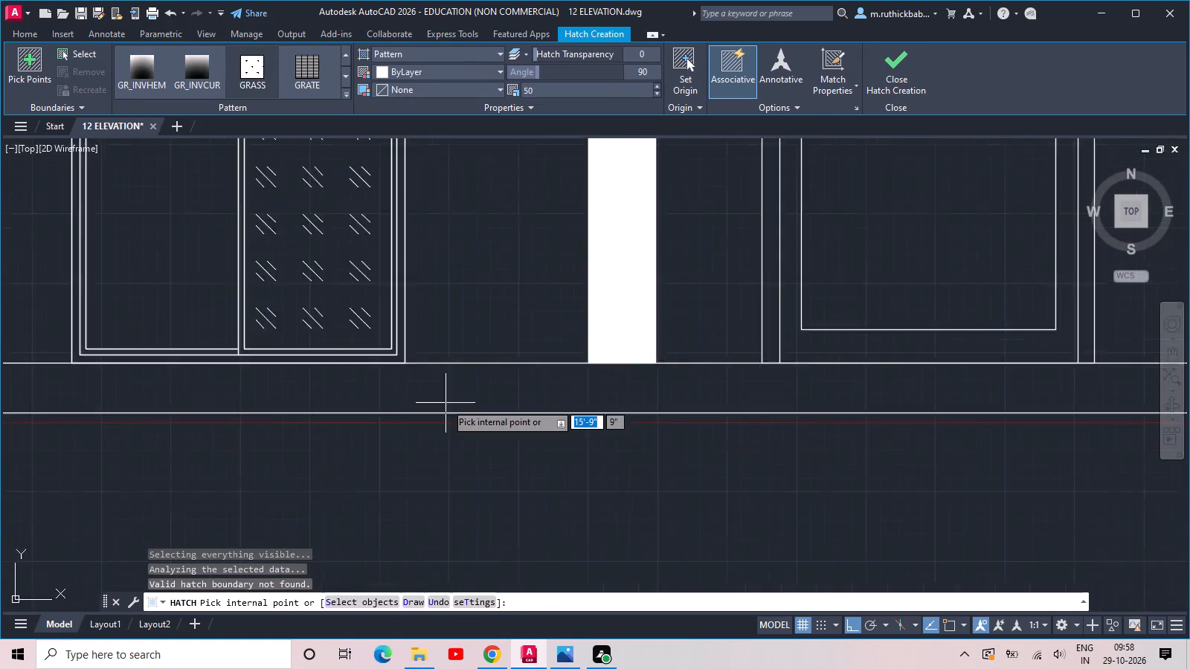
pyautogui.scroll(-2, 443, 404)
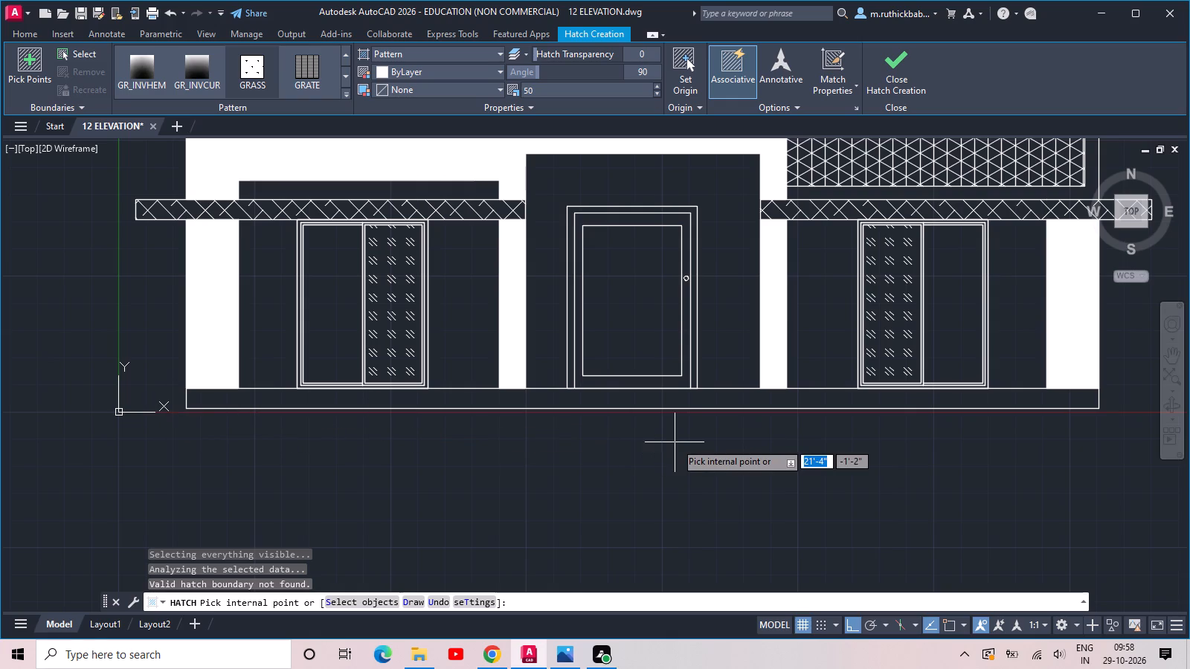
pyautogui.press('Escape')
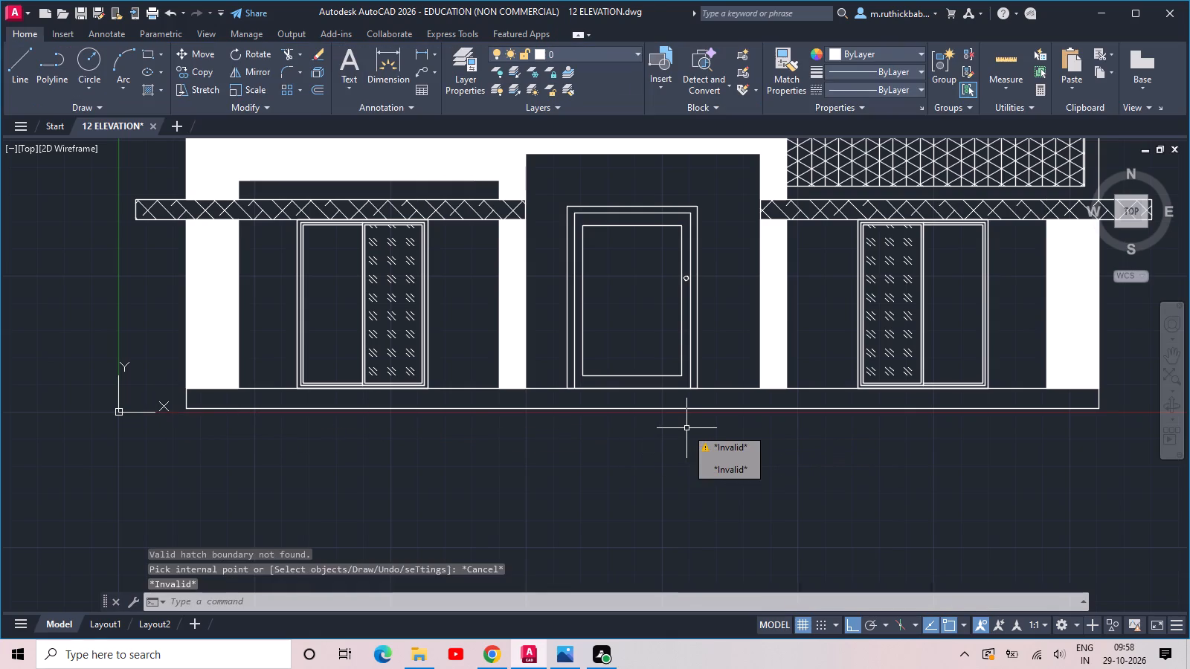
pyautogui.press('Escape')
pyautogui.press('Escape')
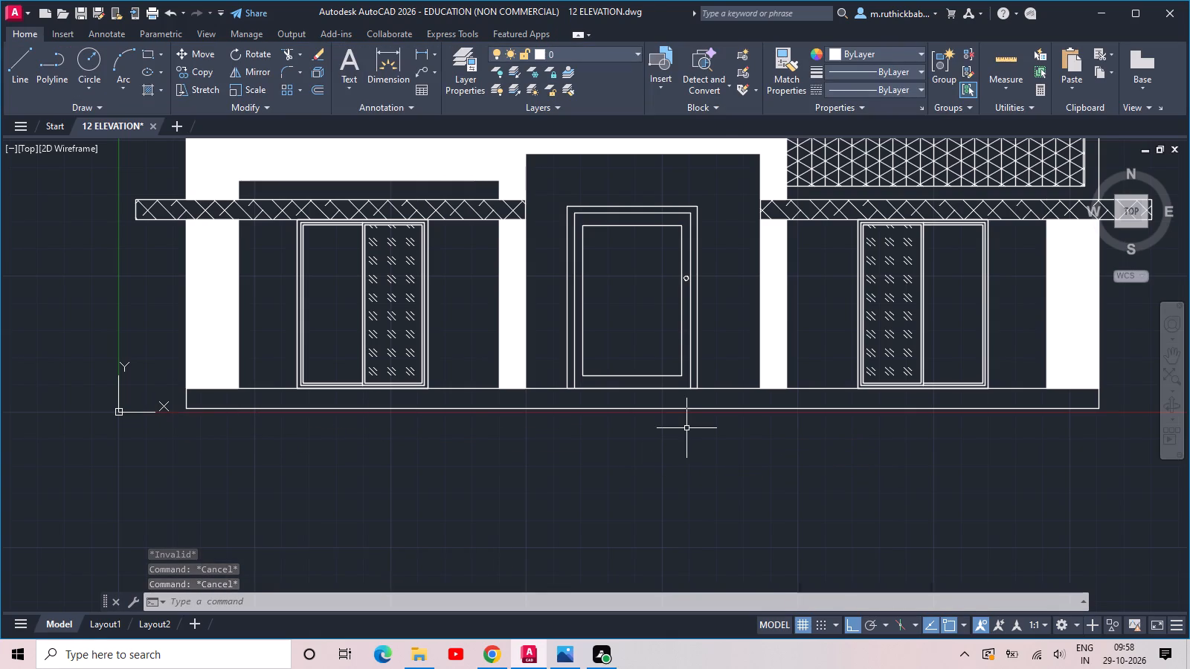
# Examine the frame band around the middle-floor window bay, the ground floor and the entrance door area.
pyautogui.scroll(-3, 672, 389)
pyautogui.moveTo(686, 350); pyautogui.dragTo(650, 446, button='middle')
pyautogui.scroll(3, 667, 368)
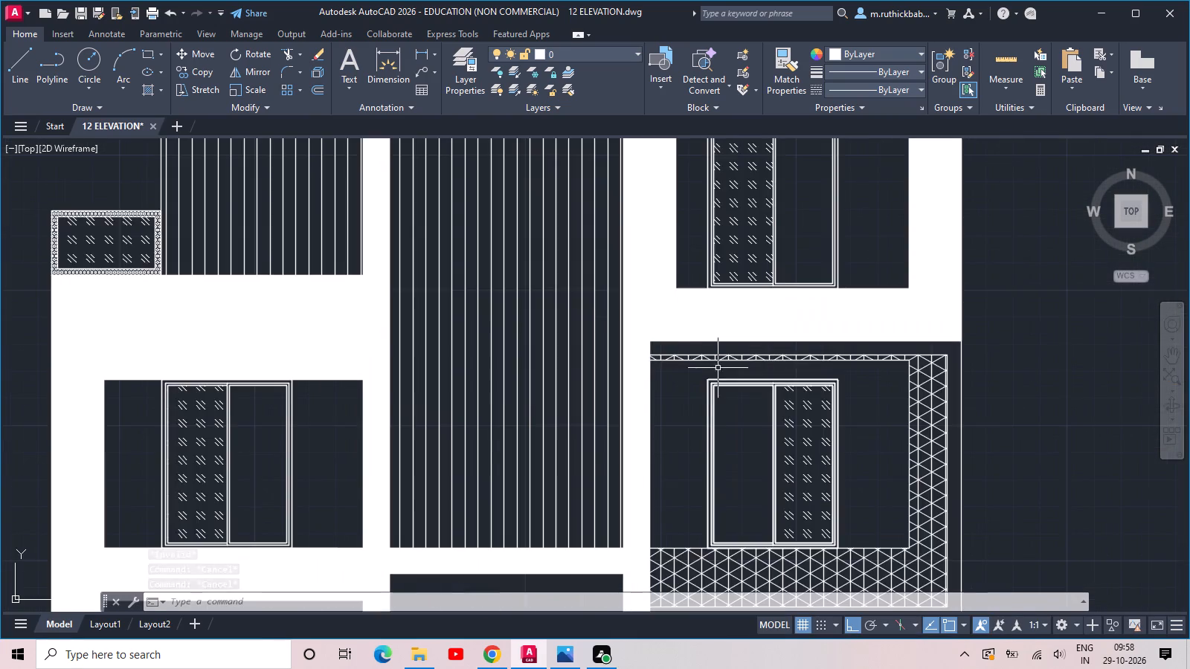
pyautogui.scroll(4, 738, 368)
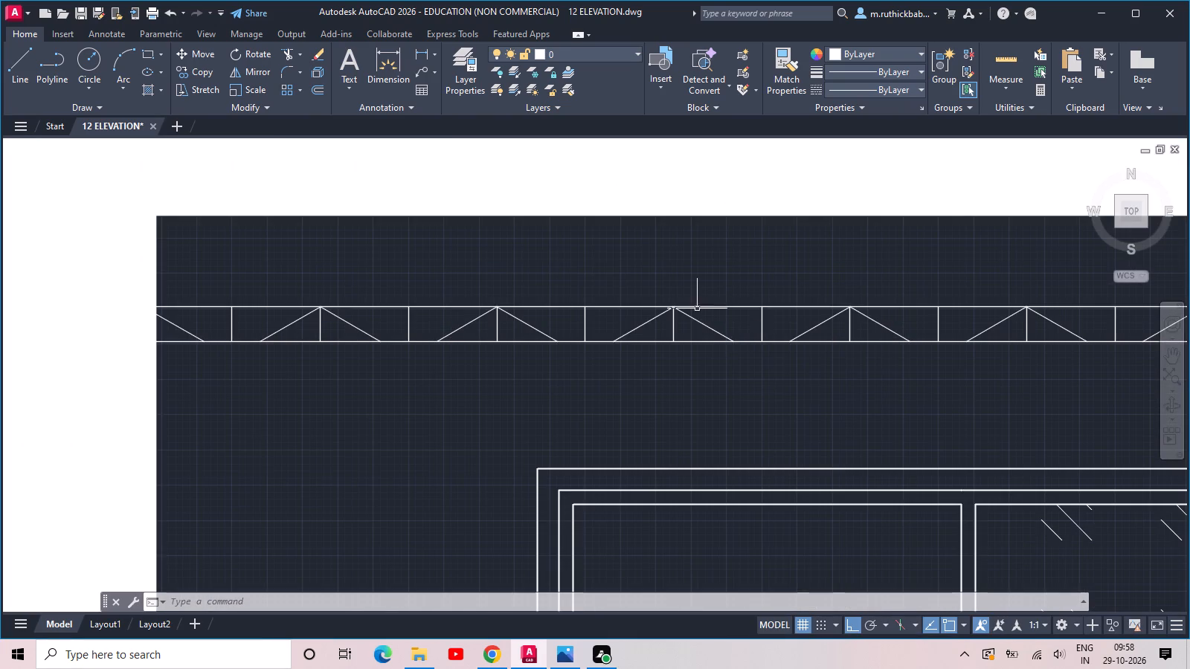
pyautogui.scroll(2, 645, 320)
pyautogui.scroll(-8, 600, 329)
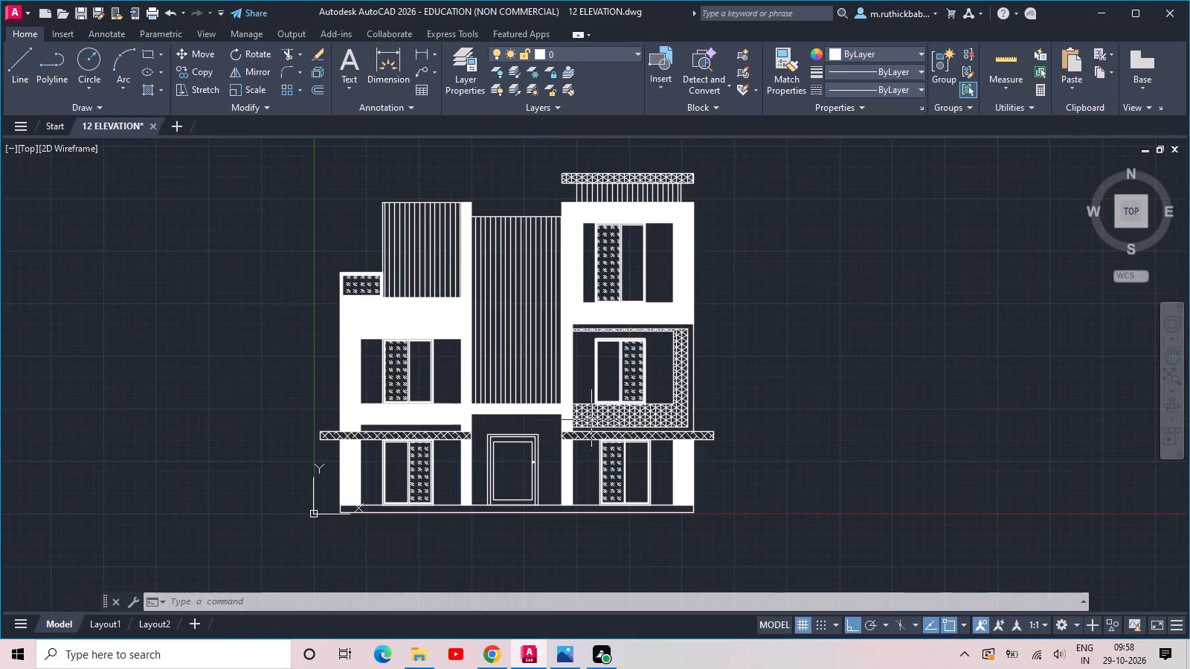
pyautogui.moveTo(681, 465); pyautogui.dragTo(676, 418, button='middle')
pyautogui.scroll(2, 673, 493)
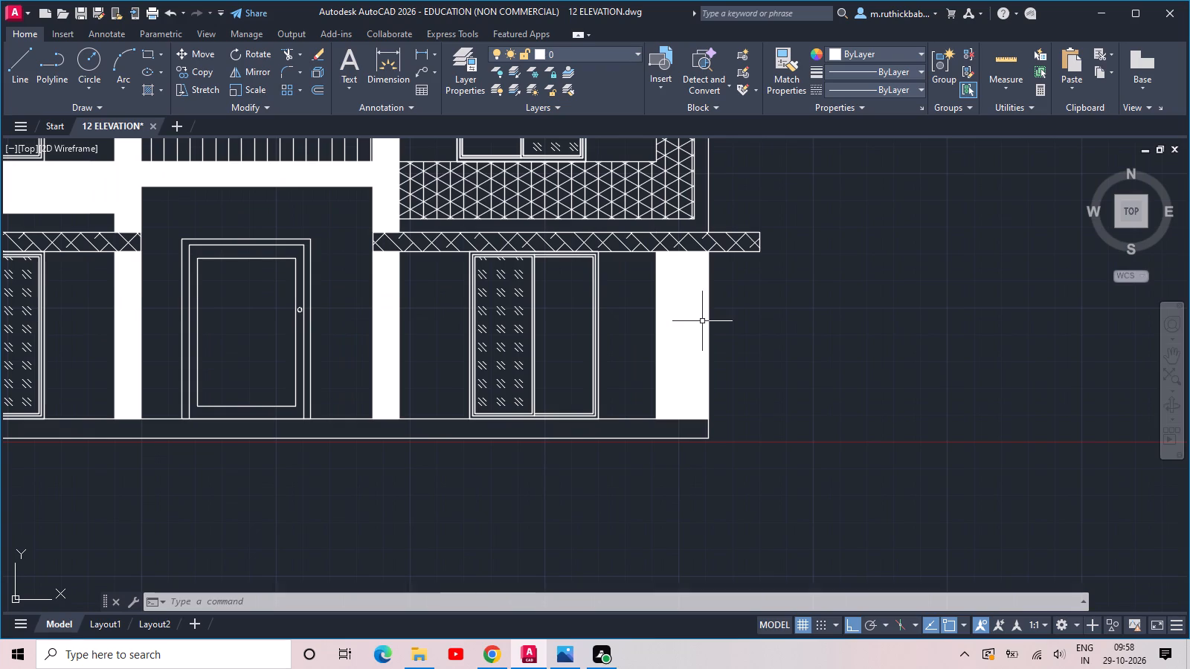
pyautogui.moveTo(241, 334); pyautogui.dragTo(591, 321, button='middle')
pyautogui.scroll(-2, 598, 313)
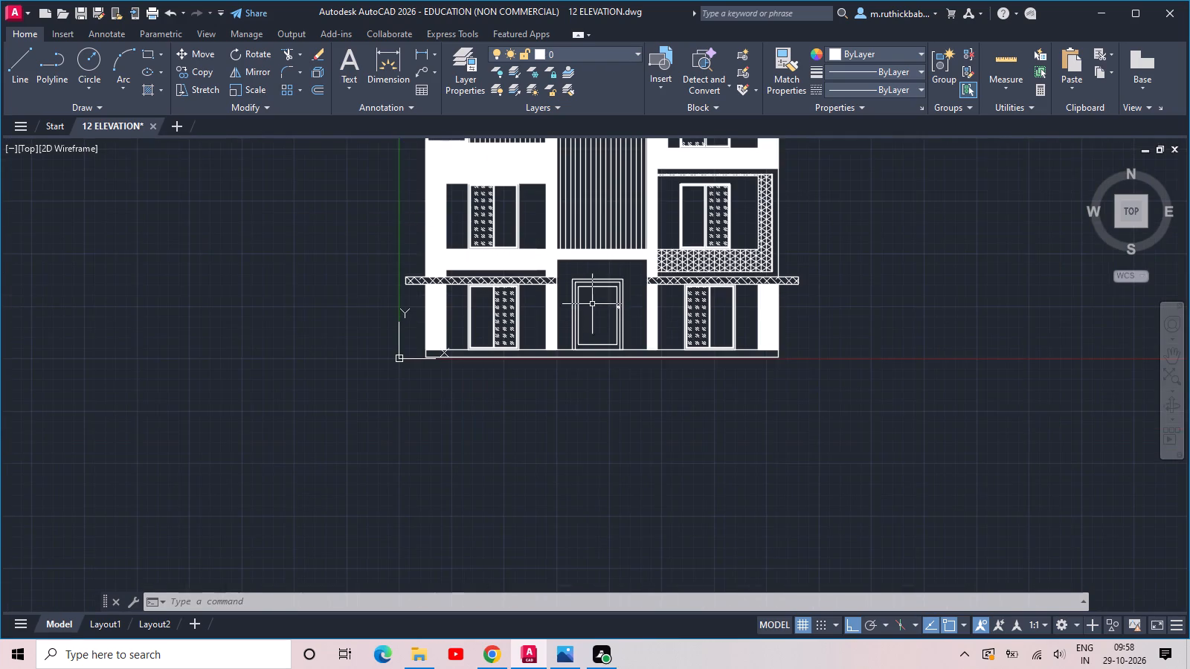
pyautogui.moveTo(591, 297); pyautogui.dragTo(599, 437, button='middle')
pyautogui.scroll(2, 627, 418)
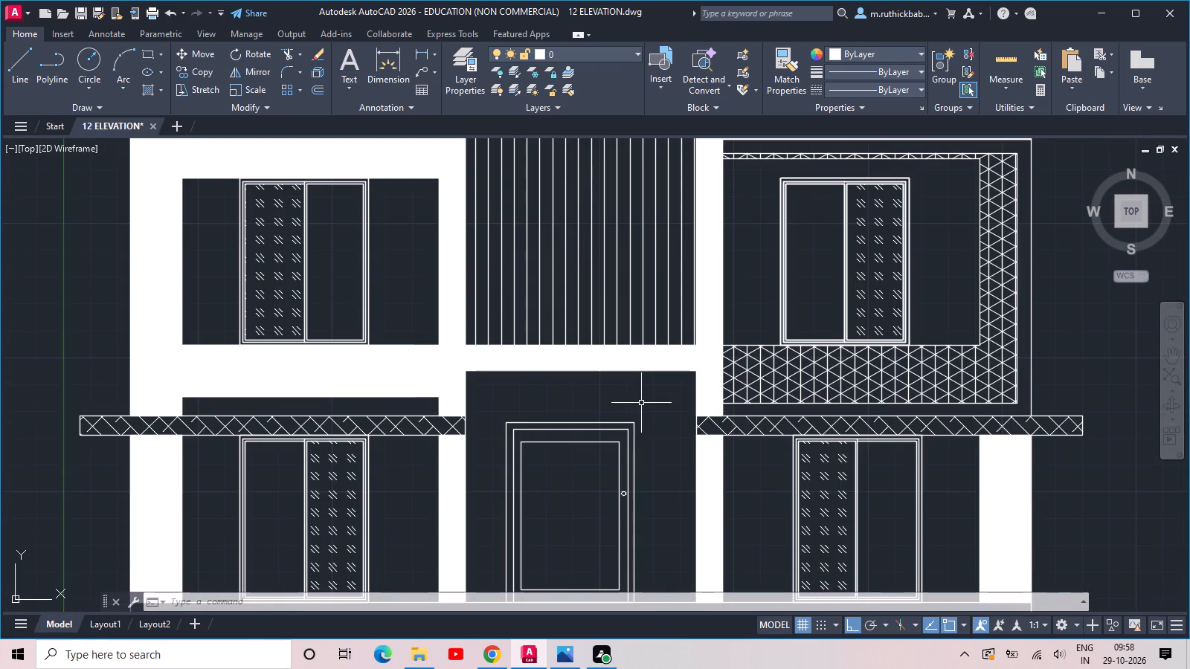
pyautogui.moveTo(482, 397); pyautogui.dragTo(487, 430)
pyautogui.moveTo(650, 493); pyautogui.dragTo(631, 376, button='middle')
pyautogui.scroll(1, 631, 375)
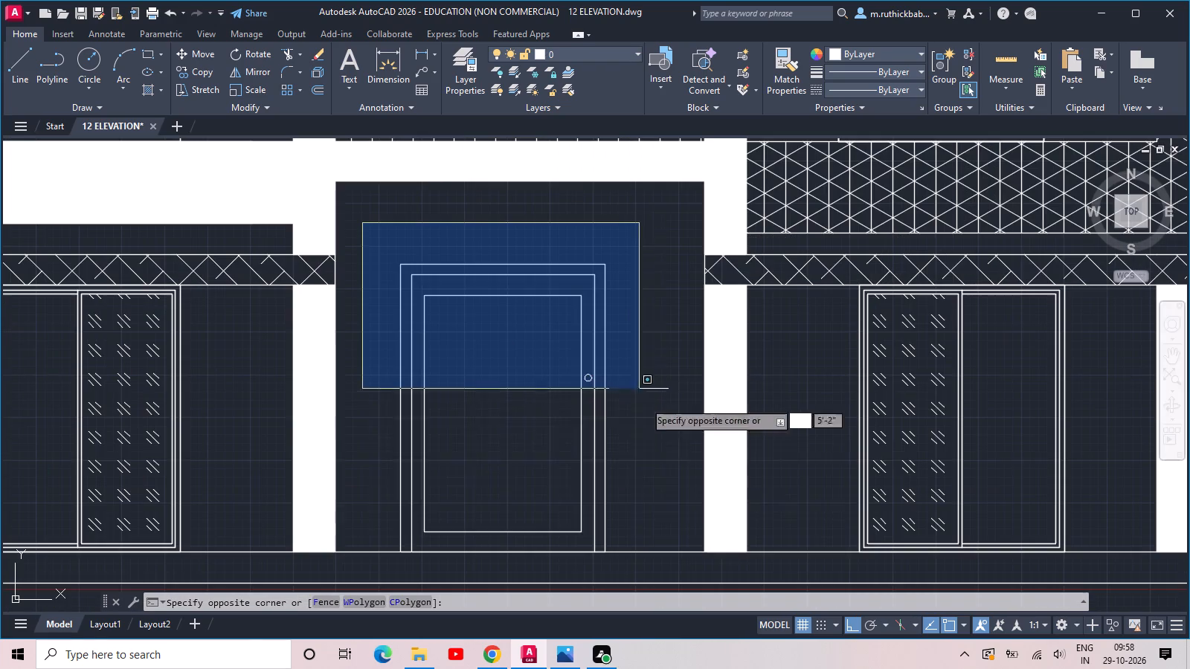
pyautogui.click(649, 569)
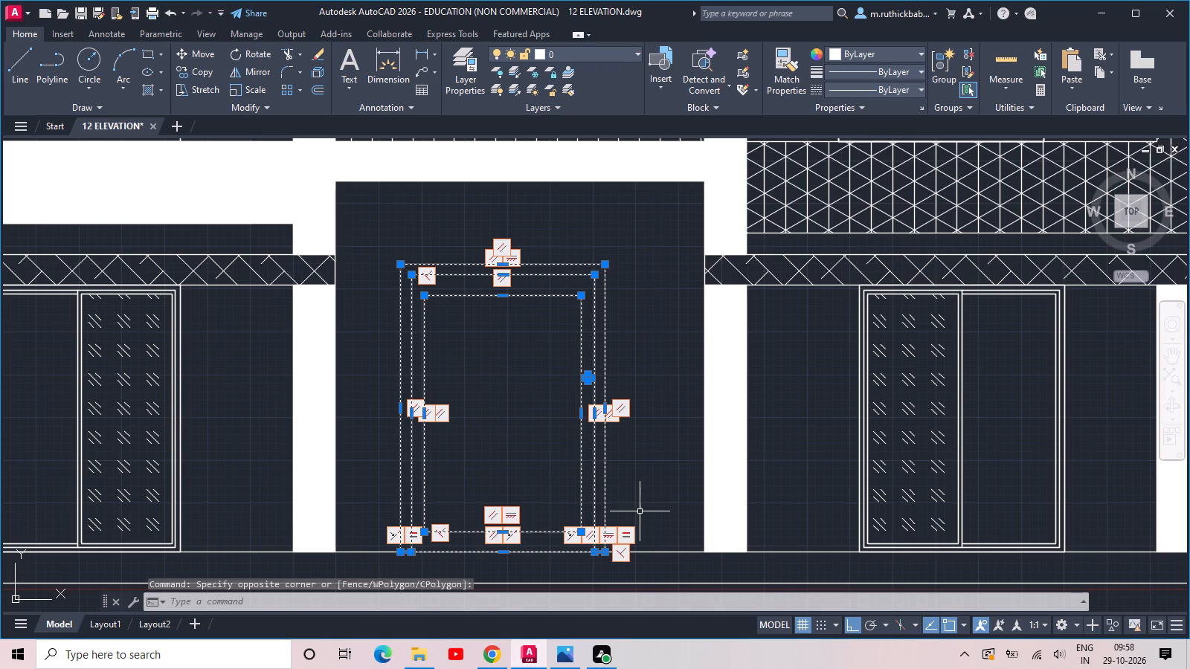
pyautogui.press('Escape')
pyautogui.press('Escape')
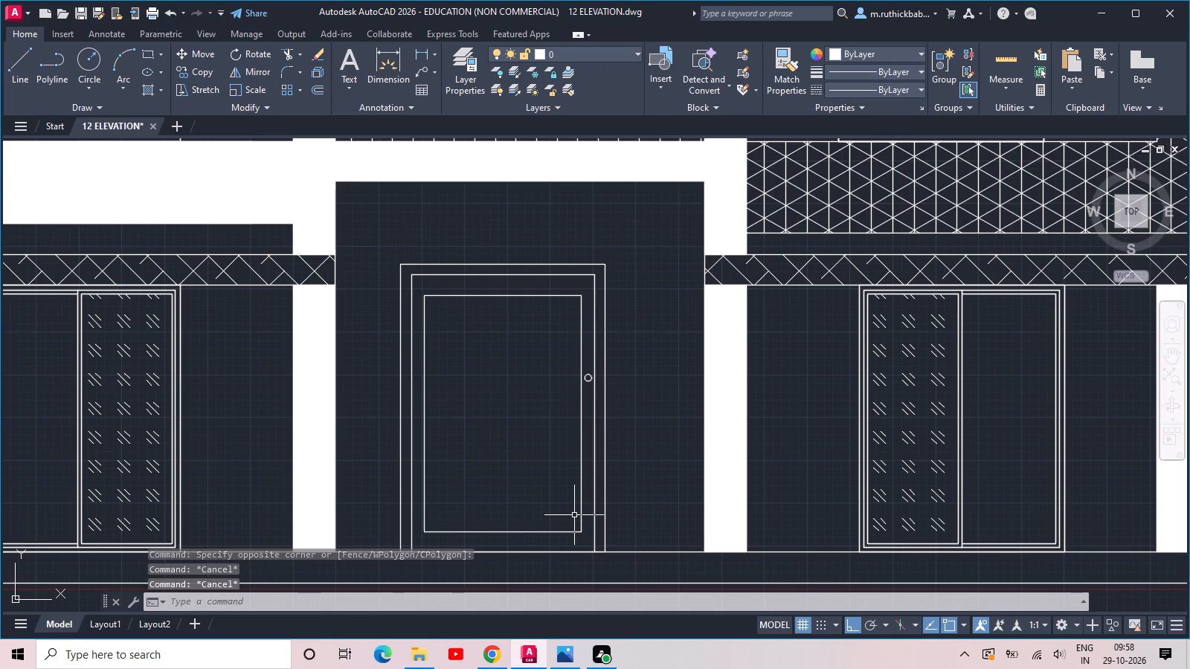
# Examine the vertical-line hatches on the upper wall panels and the patterned roof slab above the right-hand top floor.
pyautogui.scroll(-1, 556, 480)
pyautogui.scroll(-2, 541, 417)
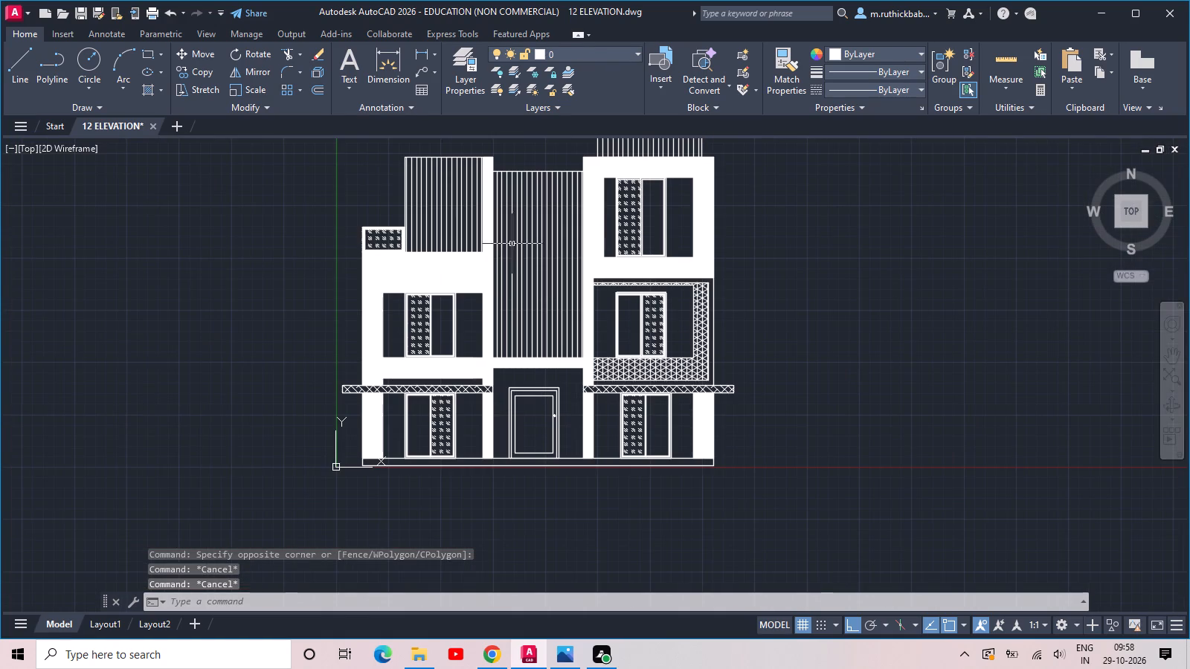
pyautogui.moveTo(493, 222); pyautogui.dragTo(542, 407, button='middle')
pyautogui.scroll(2, 517, 340)
pyautogui.scroll(1, 348, 366)
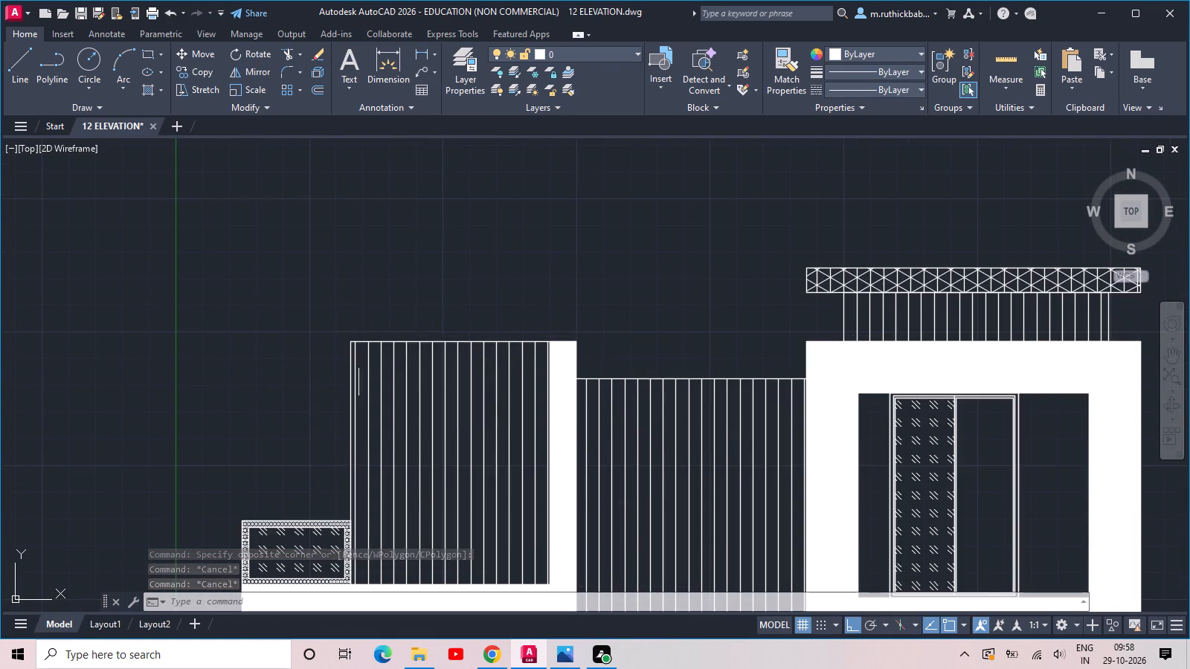
pyautogui.scroll(3, 354, 366)
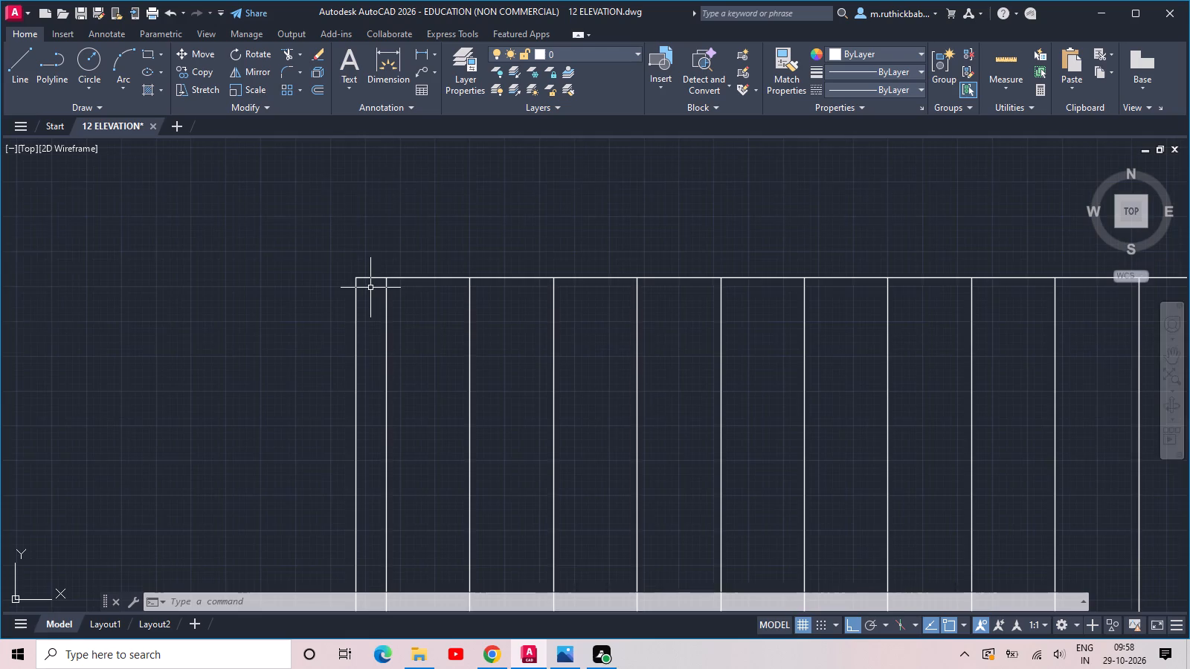
pyautogui.scroll(-2, 370, 288)
pyautogui.moveTo(370, 283); pyautogui.dragTo(356, 114, button='middle')
pyautogui.scroll(-2, 345, 228)
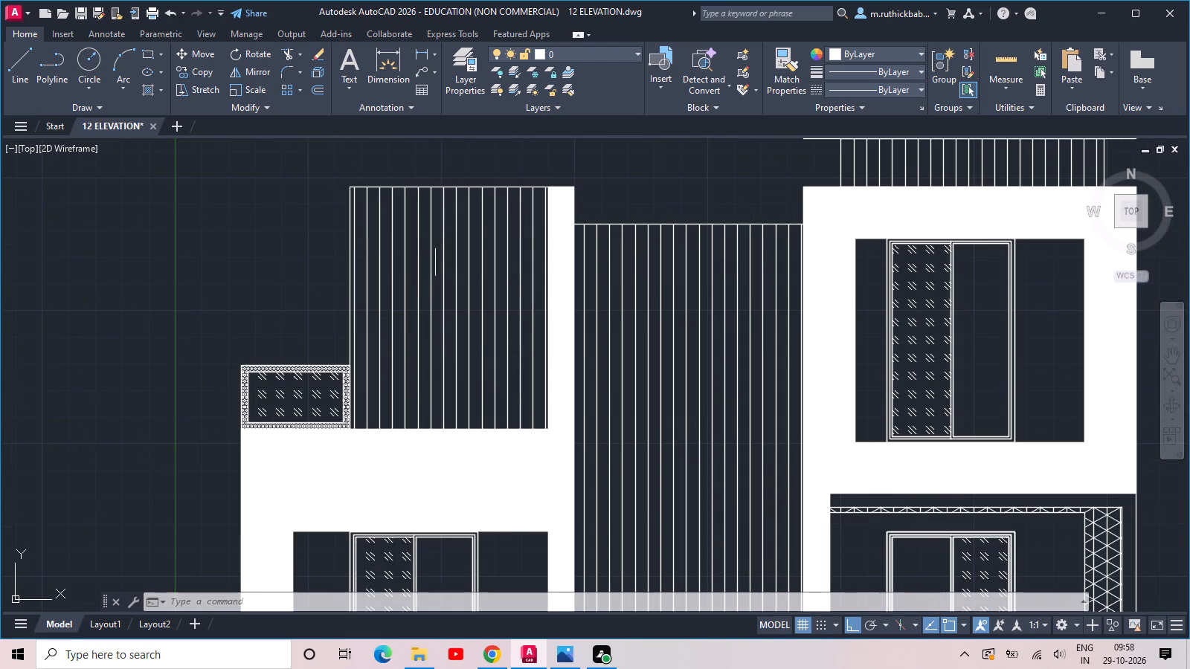
pyautogui.scroll(2, 564, 216)
pyautogui.scroll(1, 505, 175)
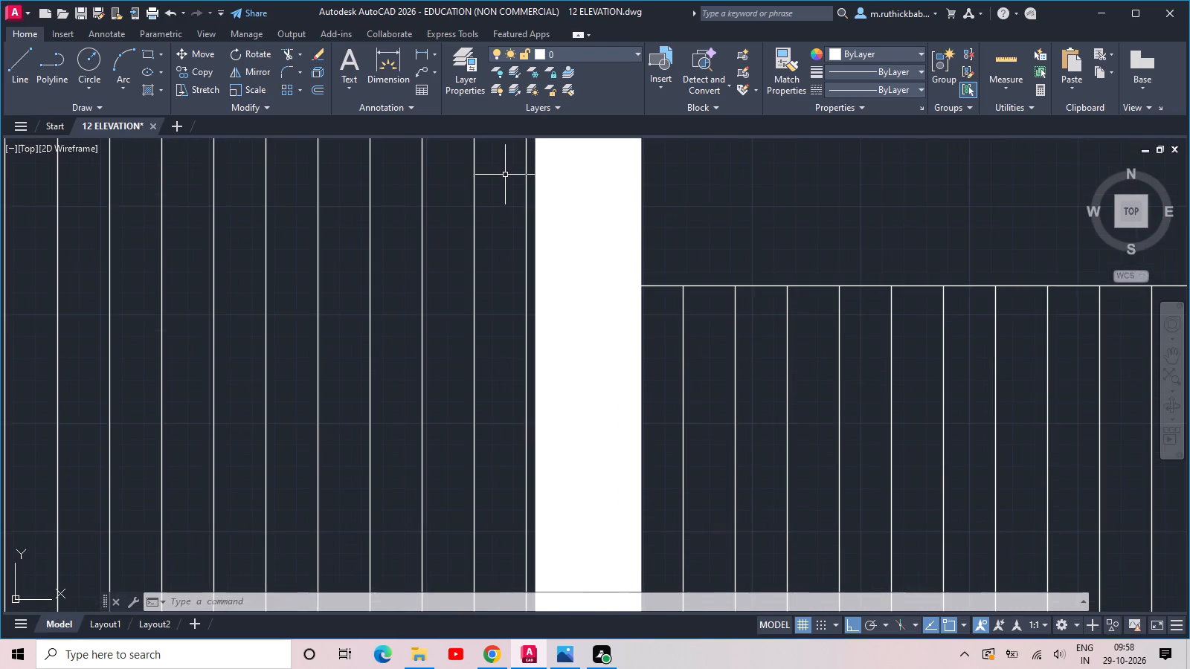
pyautogui.scroll(-2, 509, 181)
pyautogui.moveTo(739, 236); pyautogui.dragTo(556, 401, button='middle')
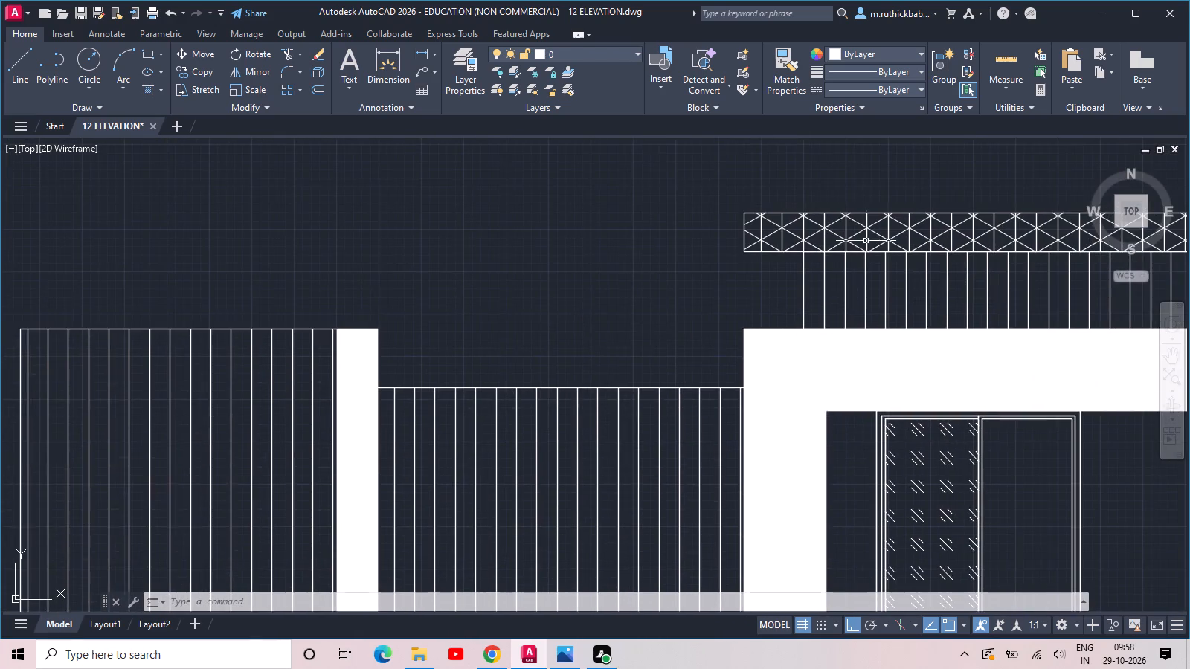
pyautogui.moveTo(857, 245); pyautogui.dragTo(693, 314, button='middle')
pyautogui.scroll(2, 696, 304)
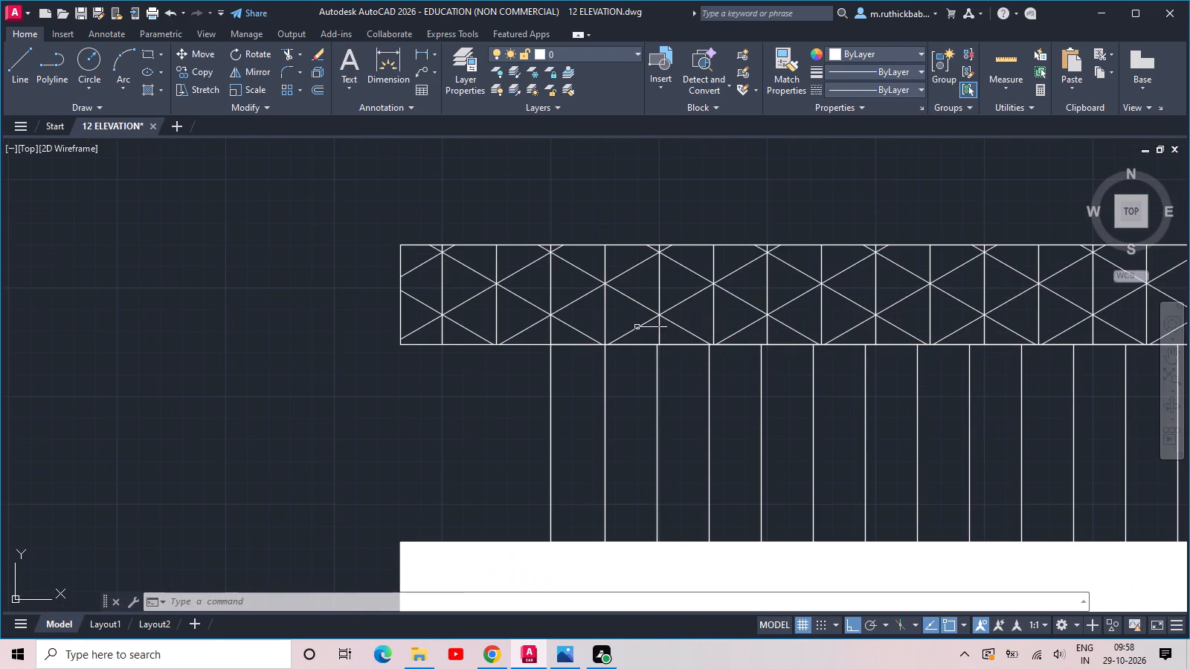
pyautogui.moveTo(794, 304); pyautogui.dragTo(630, 337, button='middle')
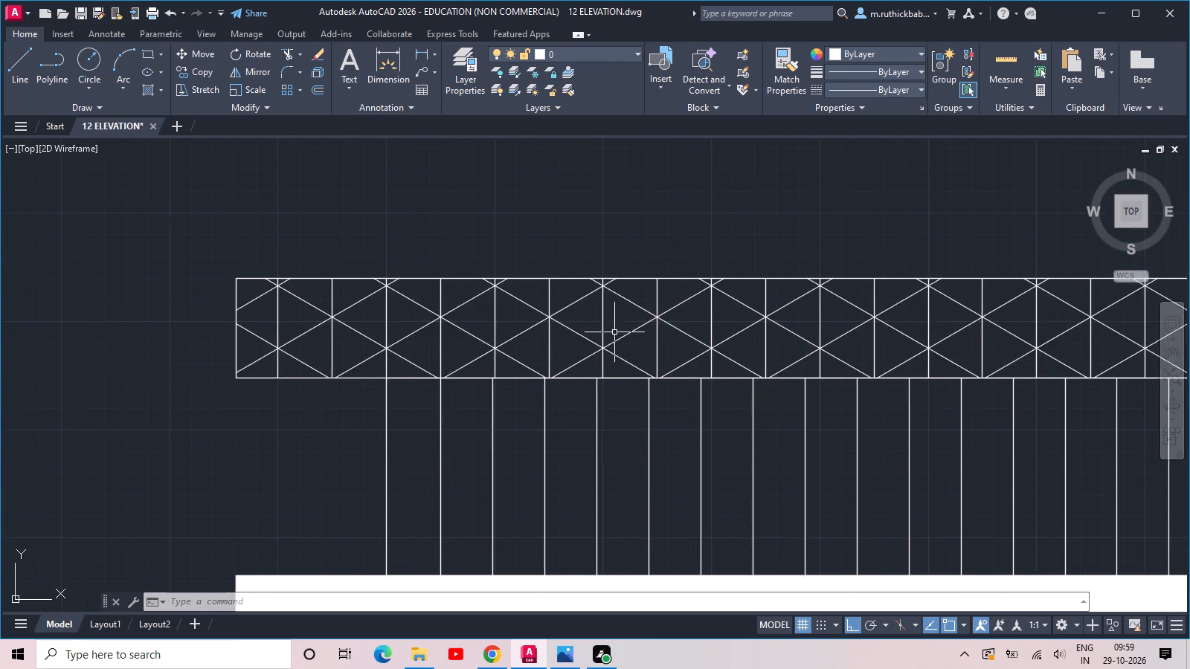
# Inspect the hatch on the roof slab above the right-hand top floor.
pyautogui.scroll(-3, 614, 332)
pyautogui.moveTo(758, 350); pyautogui.dragTo(785, 341, button='middle')
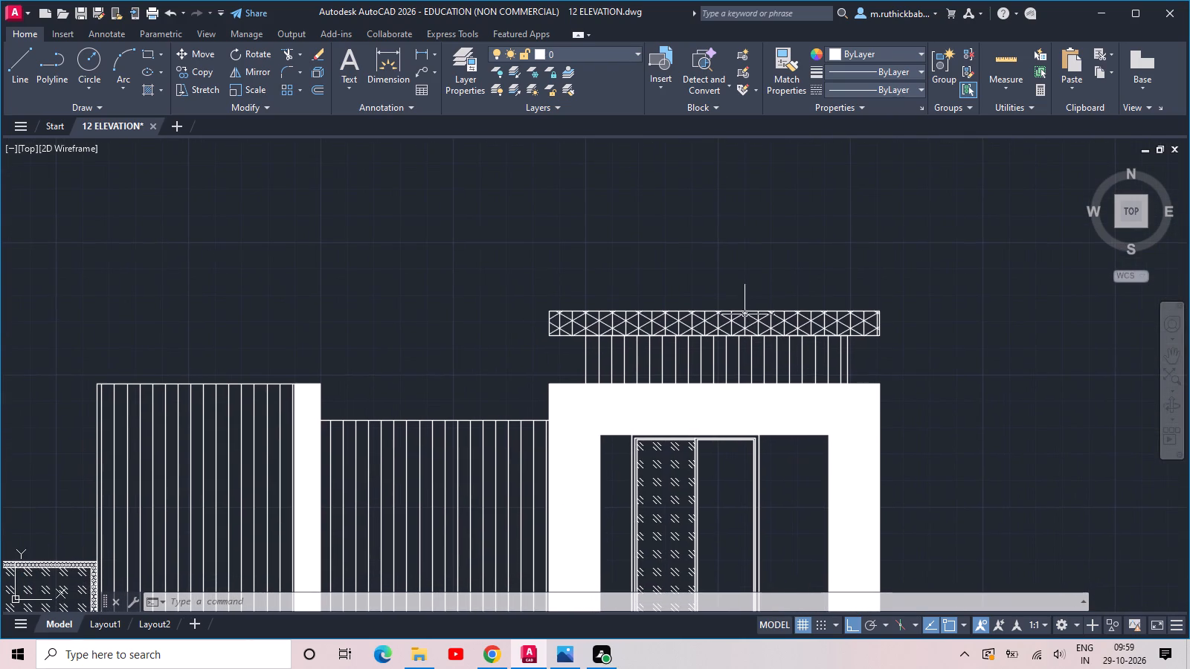
pyautogui.scroll(3, 743, 320)
pyautogui.click(659, 335)
pyautogui.scroll(-2, 555, 285)
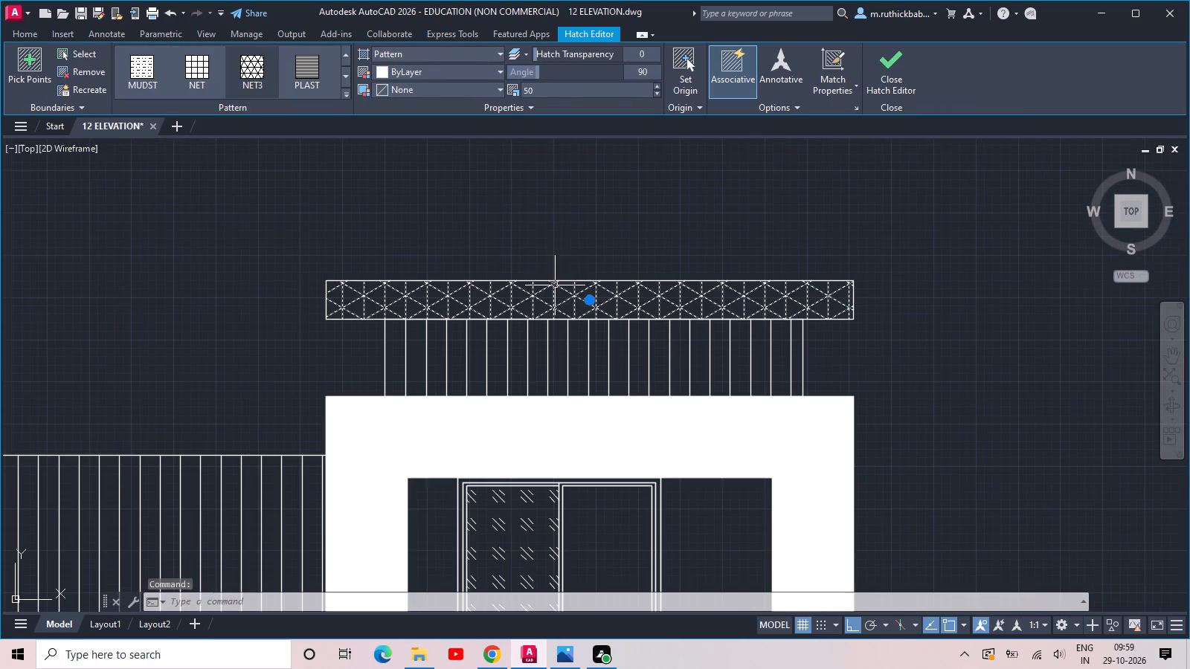
pyautogui.press('Escape')
pyautogui.press('Escape')
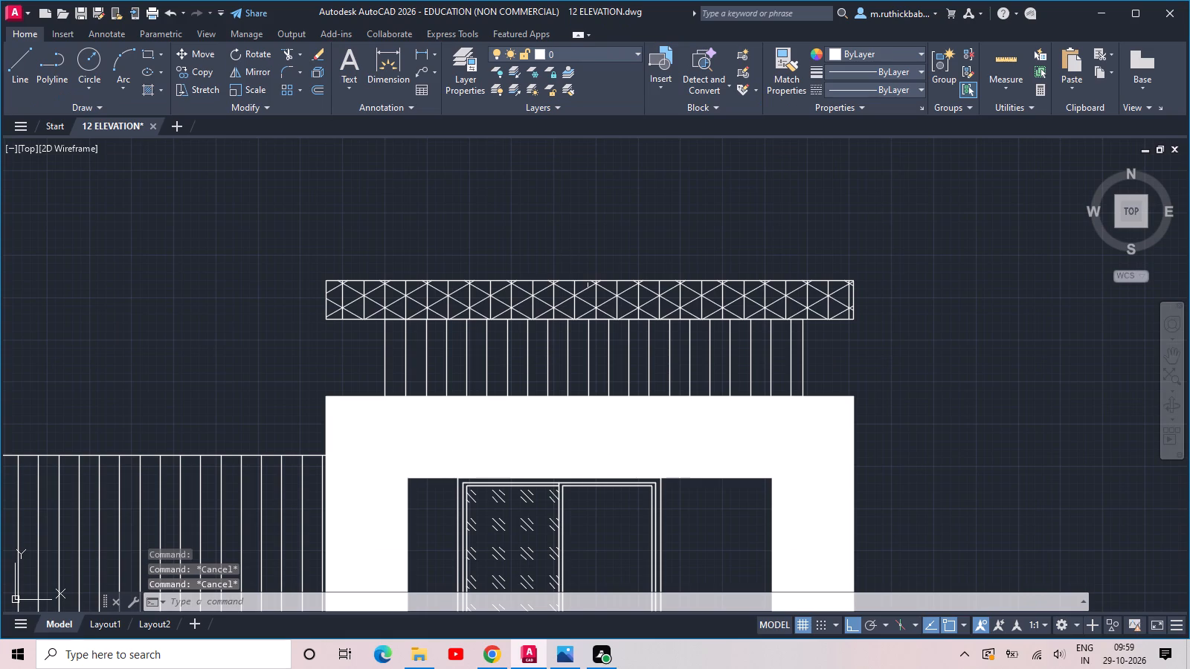
# Stretch the left edge of the vertical-line hatch beneath the roof slab about 1" outward to the wall's left side line.
pyautogui.moveTo(510, 361); pyautogui.dragTo(522, 357, button='middle')
pyautogui.scroll(2, 826, 362)
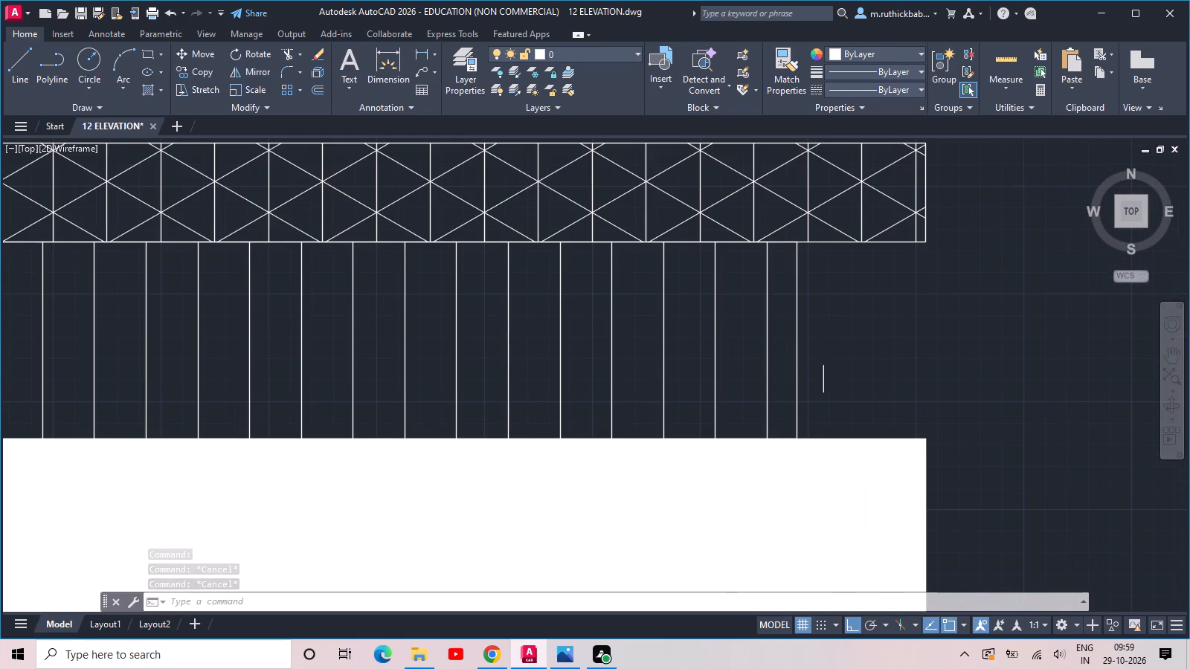
pyautogui.click(776, 350)
pyautogui.moveTo(463, 306); pyautogui.dragTo(906, 234, button='middle')
pyautogui.click(193, 231)
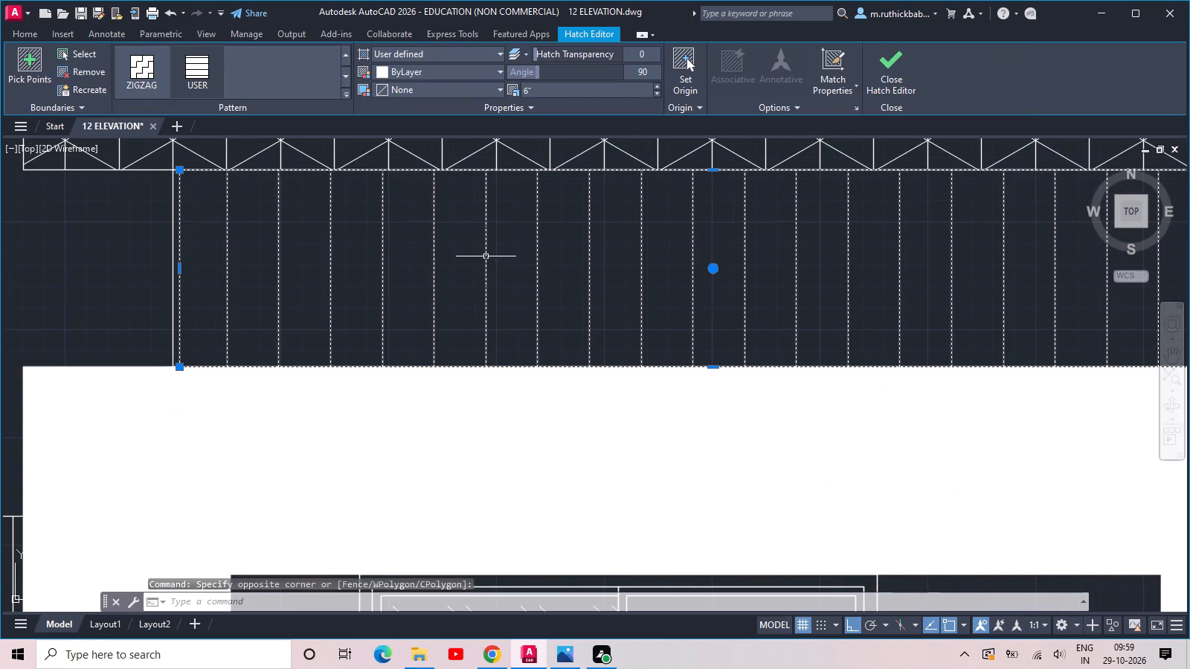
pyautogui.click(180, 266)
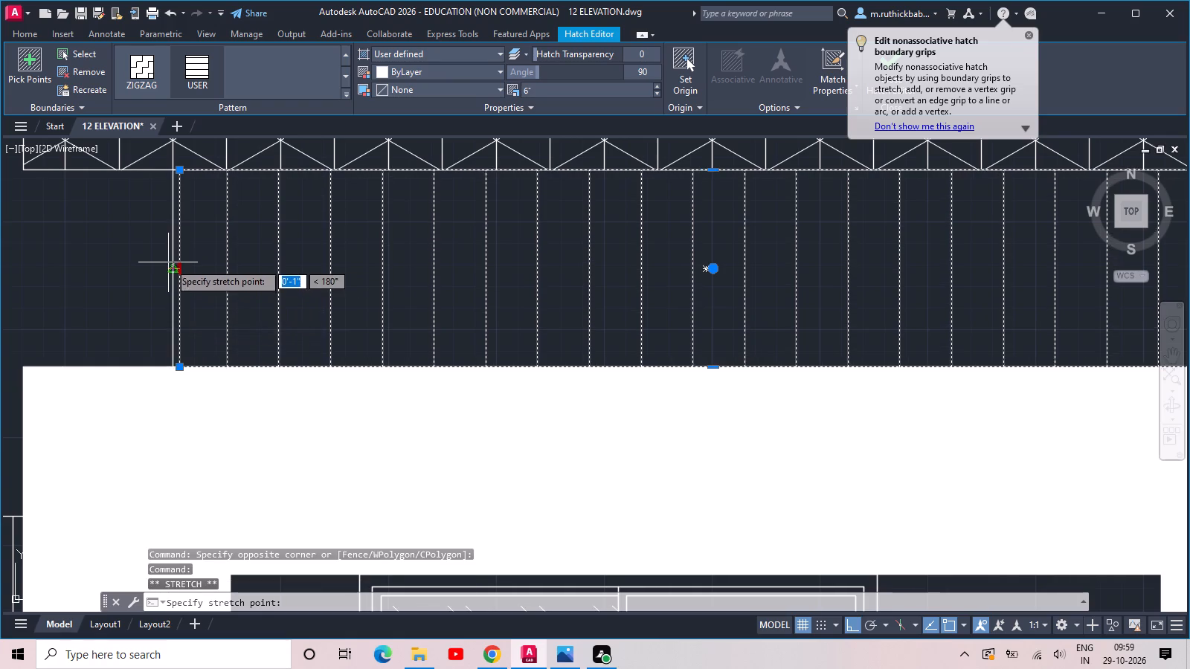
pyautogui.click(170, 266)
# Stretch the right edge of the vertical-line hatch beneath the roof slab inward to the wall's right side line.
pyautogui.scroll(-1, 385, 286)
pyautogui.moveTo(646, 296); pyautogui.dragTo(445, 404, button='middle')
pyautogui.scroll(3, 788, 356)
pyautogui.moveTo(596, 410); pyautogui.dragTo(738, 269, button='middle')
pyautogui.click(698, 304)
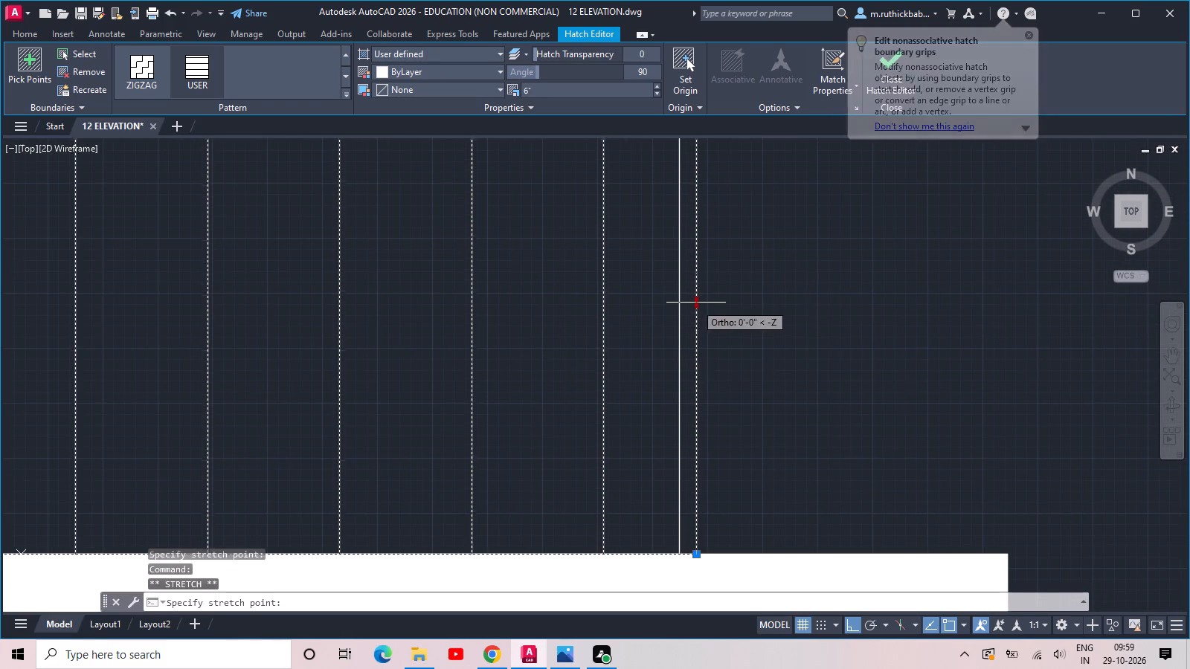
pyautogui.click(681, 304)
pyautogui.scroll(-2, 718, 290)
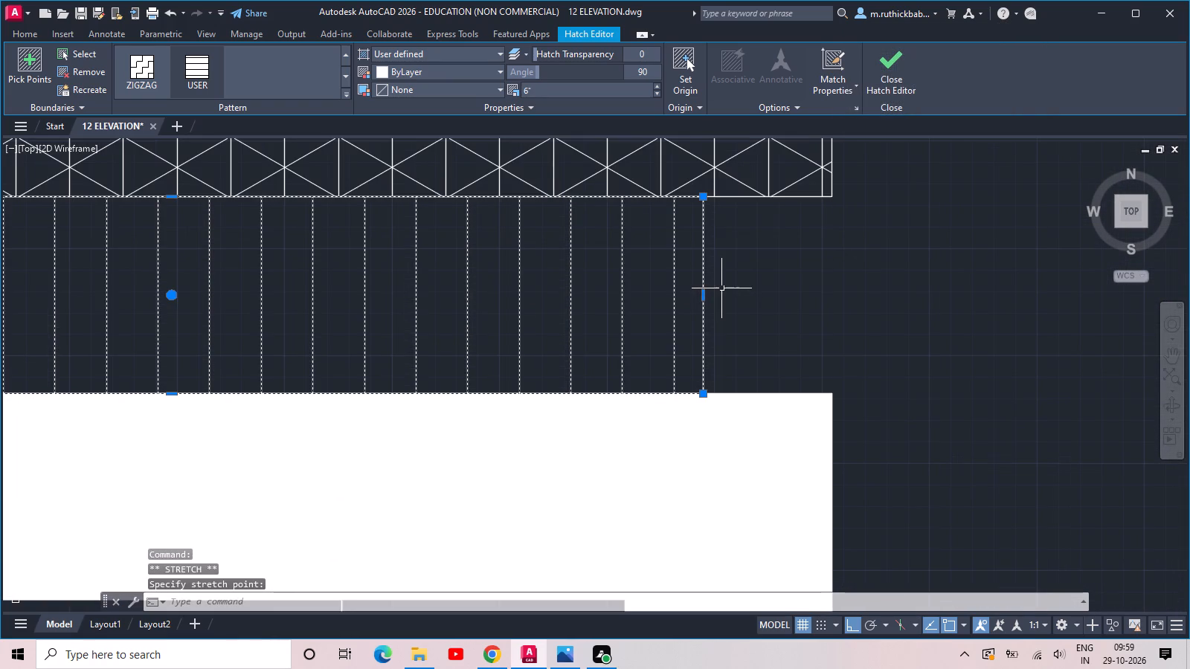
pyautogui.press('Escape')
pyautogui.press('Escape')
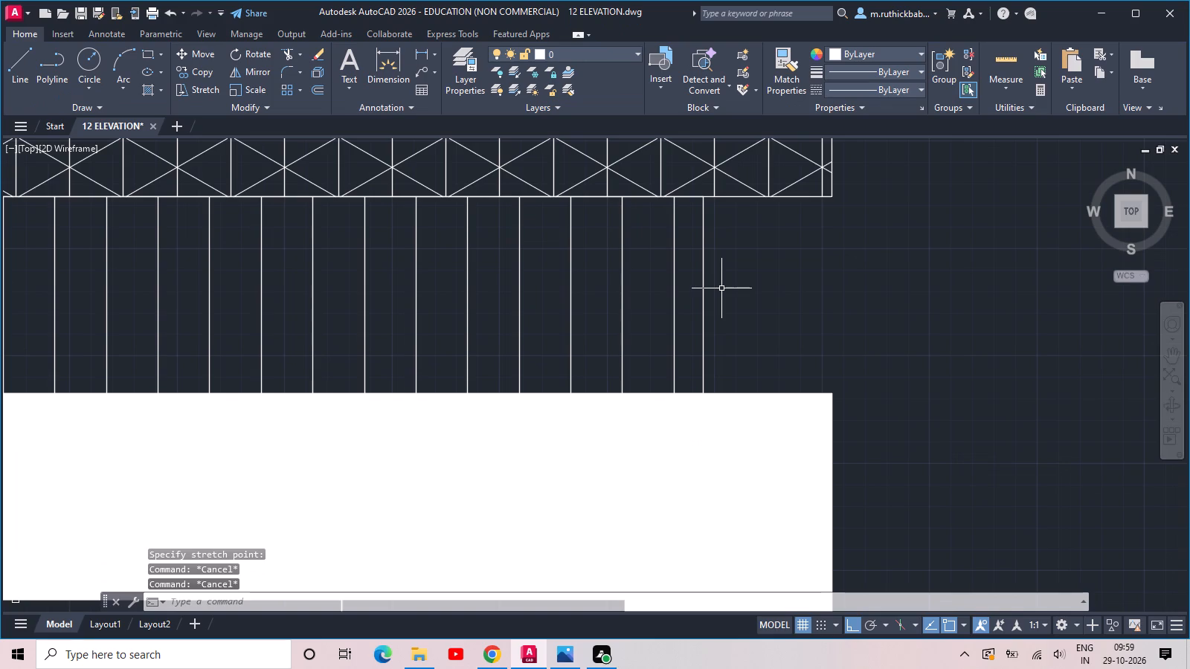
# Examine the outer frame of the right-hand middle-floor window and the patterned band around its bay.
pyautogui.scroll(-3, 721, 288)
pyautogui.moveTo(612, 311); pyautogui.dragTo(826, 227, button='middle')
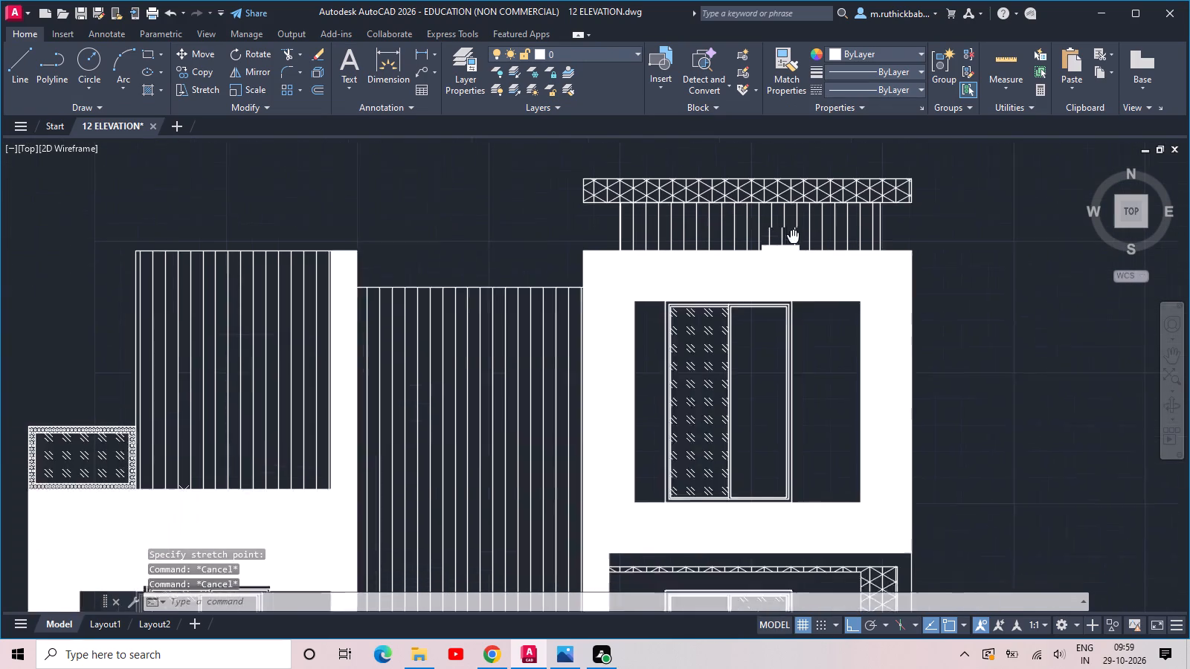
pyautogui.moveTo(826, 227); pyautogui.dragTo(831, 227, button='middle')
pyautogui.scroll(-2, 820, 262)
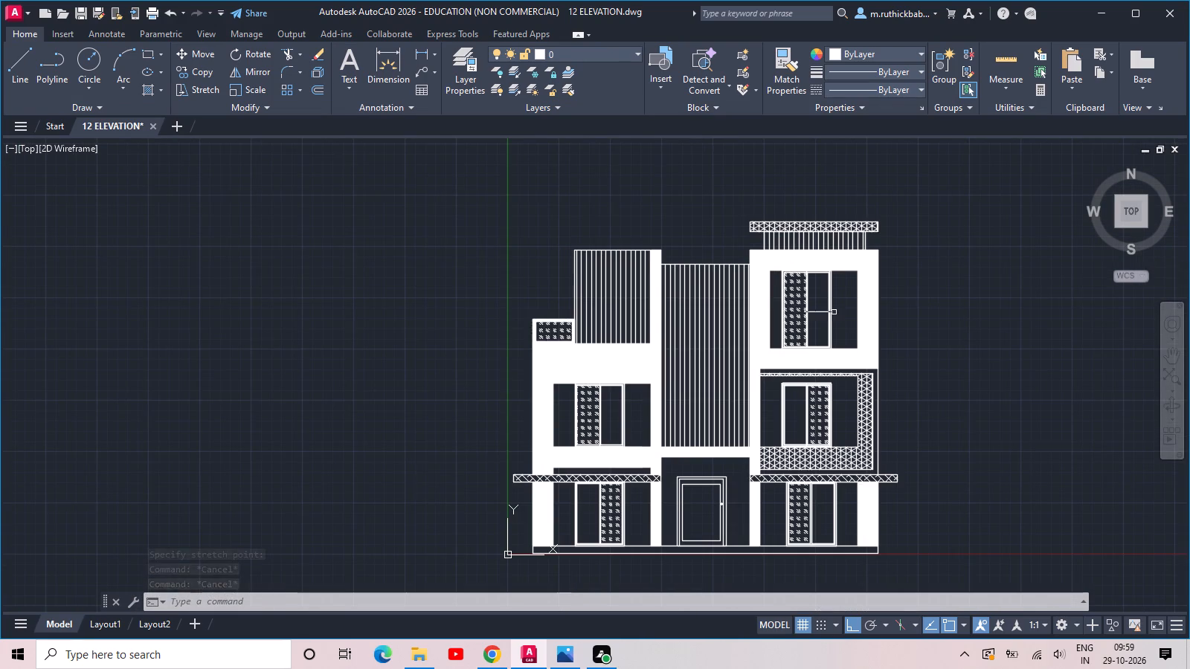
pyautogui.scroll(2, 809, 468)
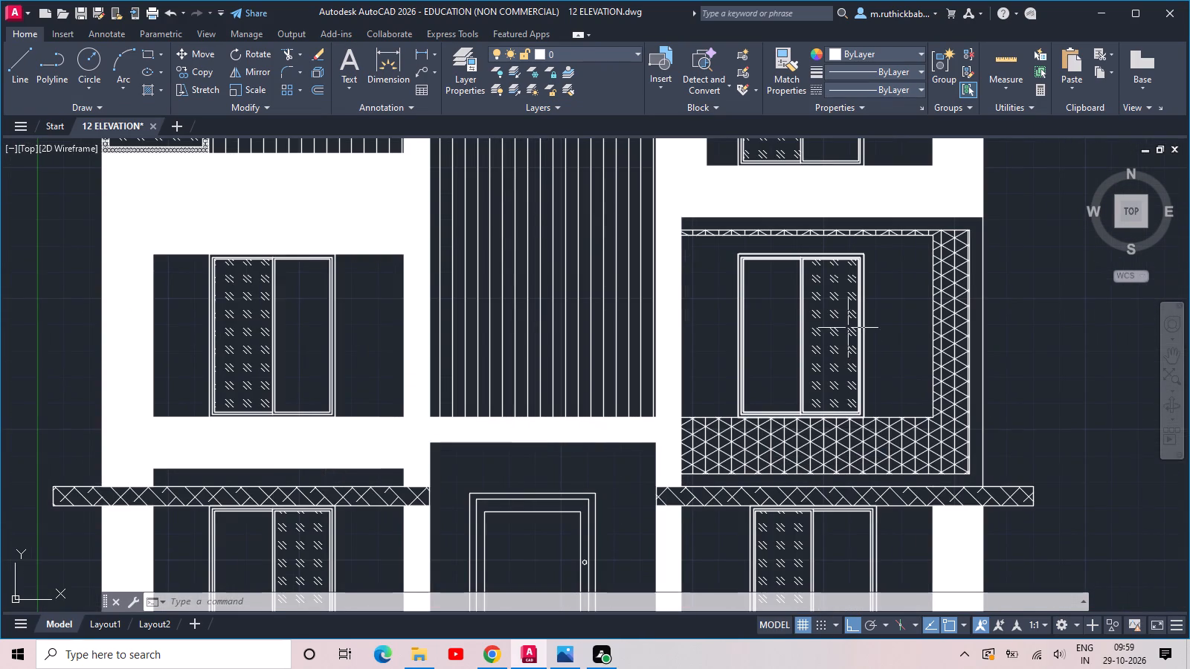
pyautogui.scroll(1, 800, 290)
pyautogui.scroll(-1, 792, 284)
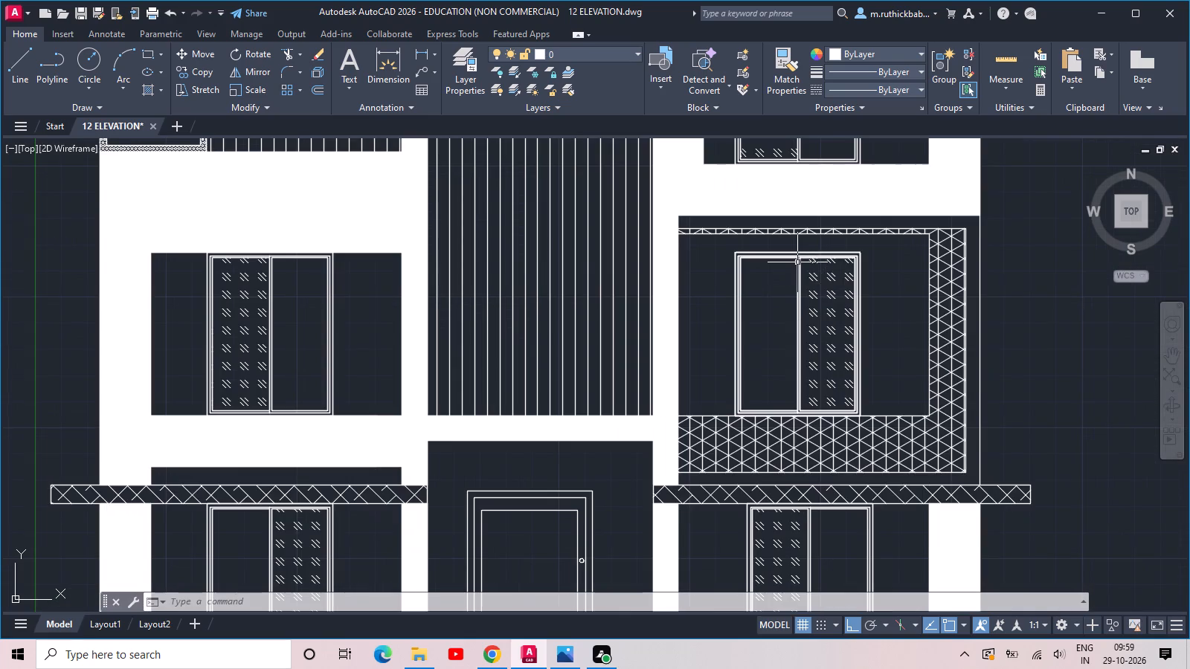
pyautogui.scroll(4, 798, 254)
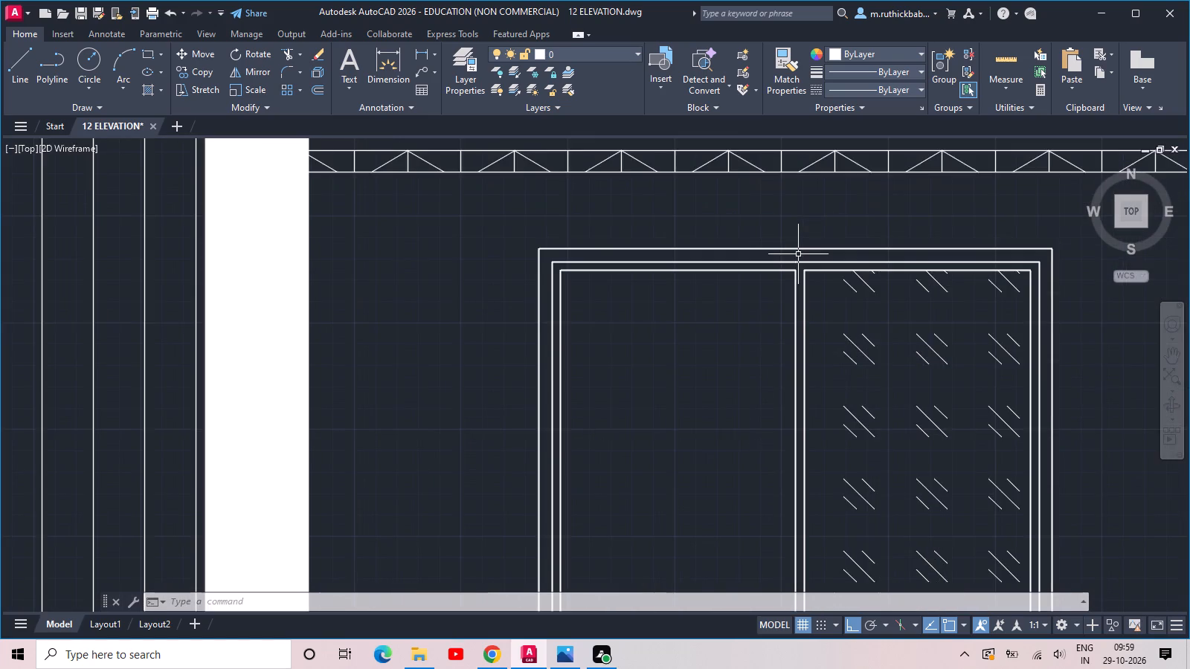
pyautogui.scroll(-1, 798, 247)
pyautogui.click(798, 247)
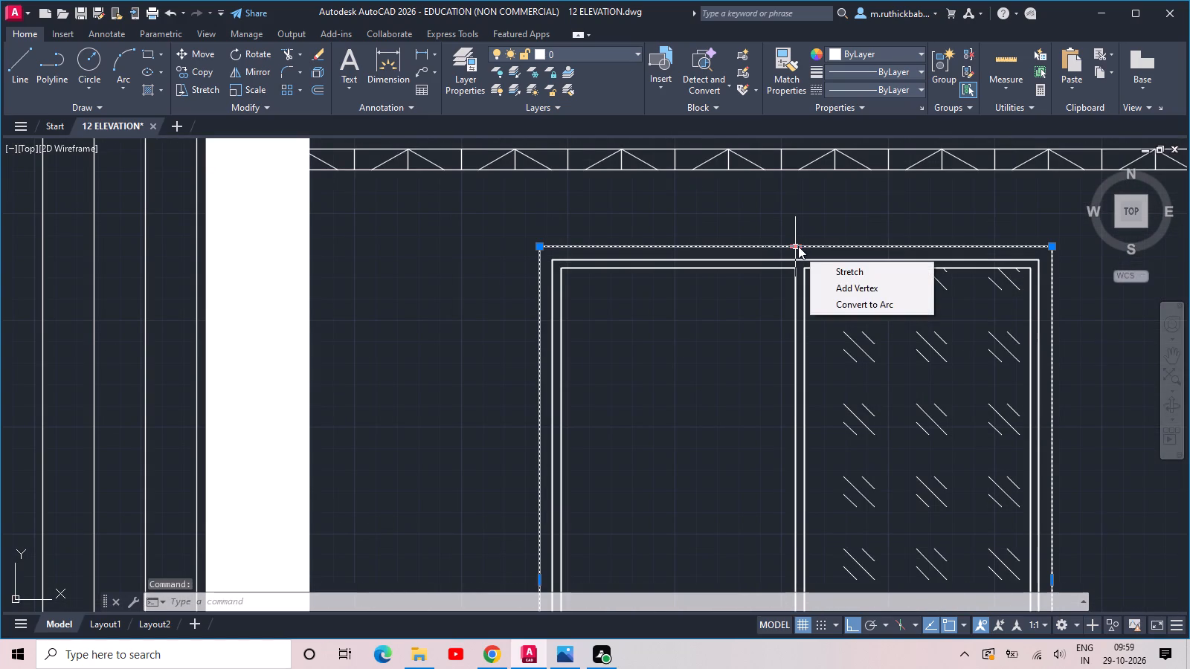
pyautogui.press('Escape')
pyautogui.press('Escape')
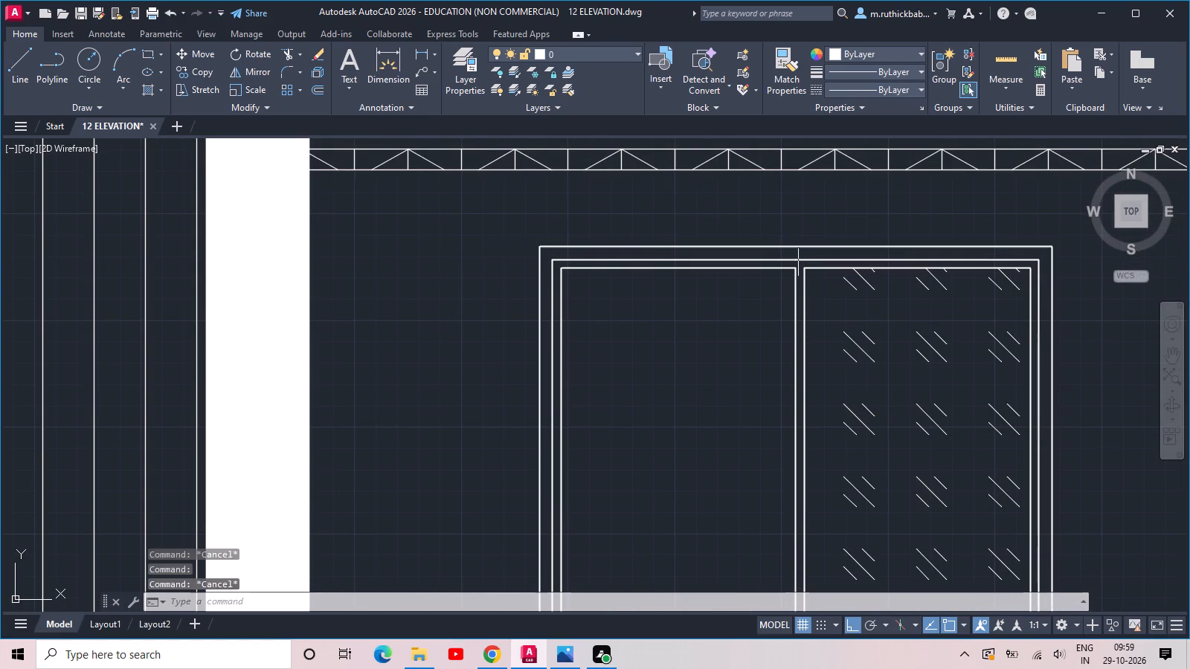
pyautogui.scroll(-3, 798, 246)
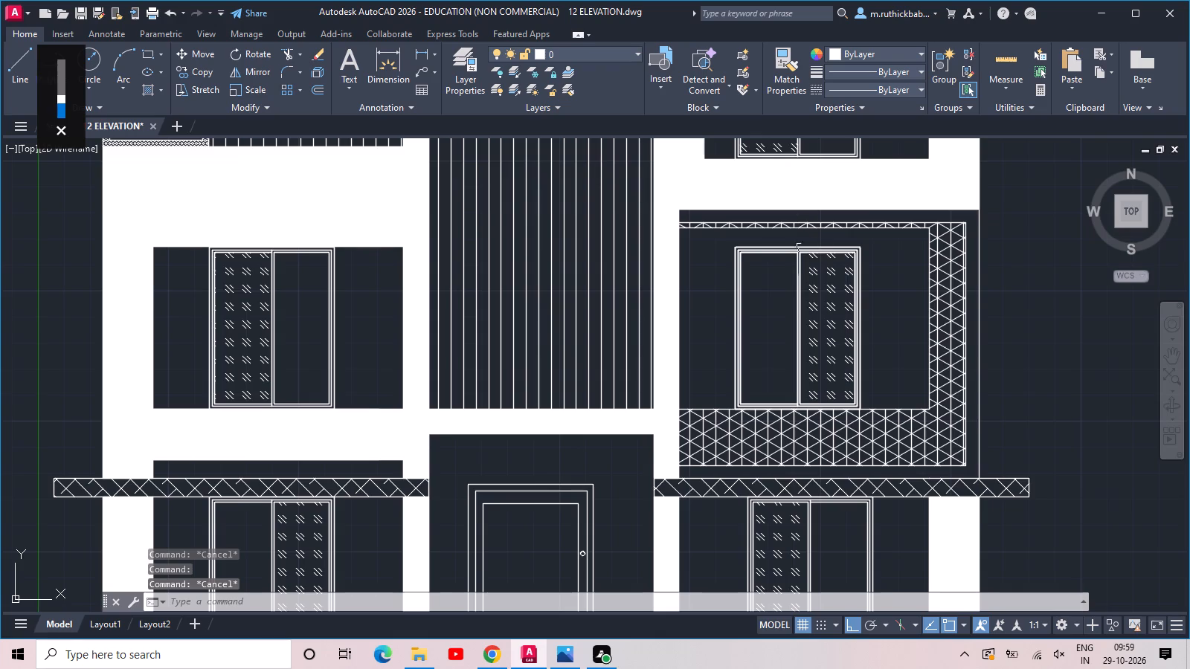
pyautogui.scroll(4, 774, 231)
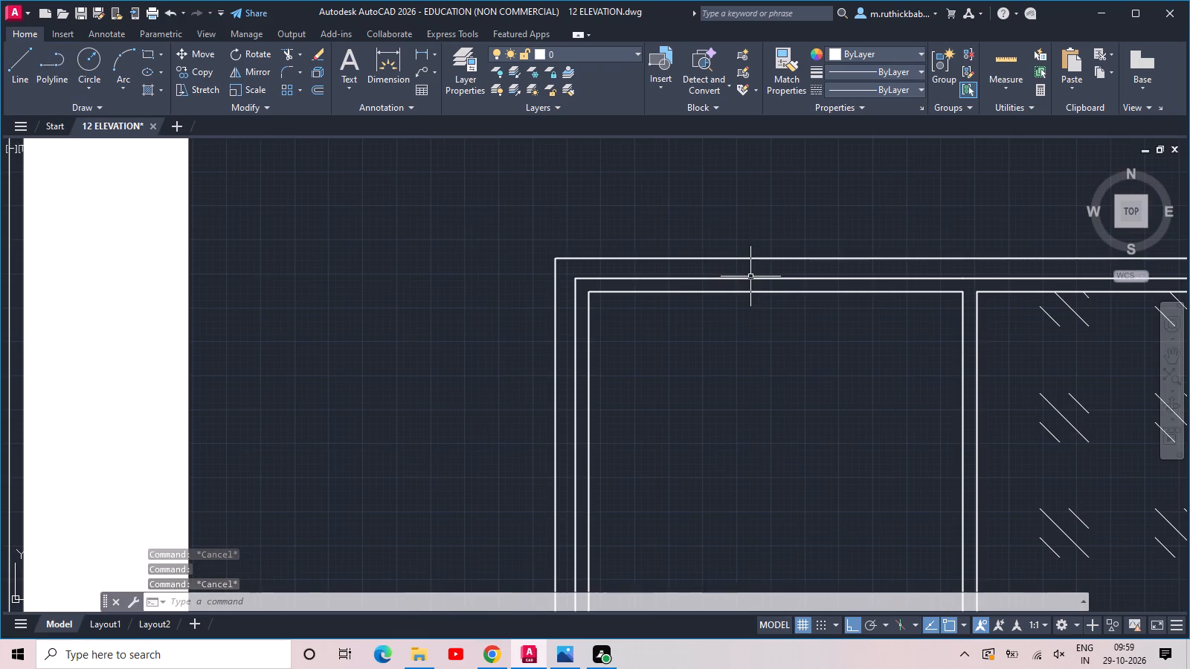
pyautogui.scroll(-2, 718, 245)
pyautogui.moveTo(719, 233); pyautogui.dragTo(673, 306, button='middle')
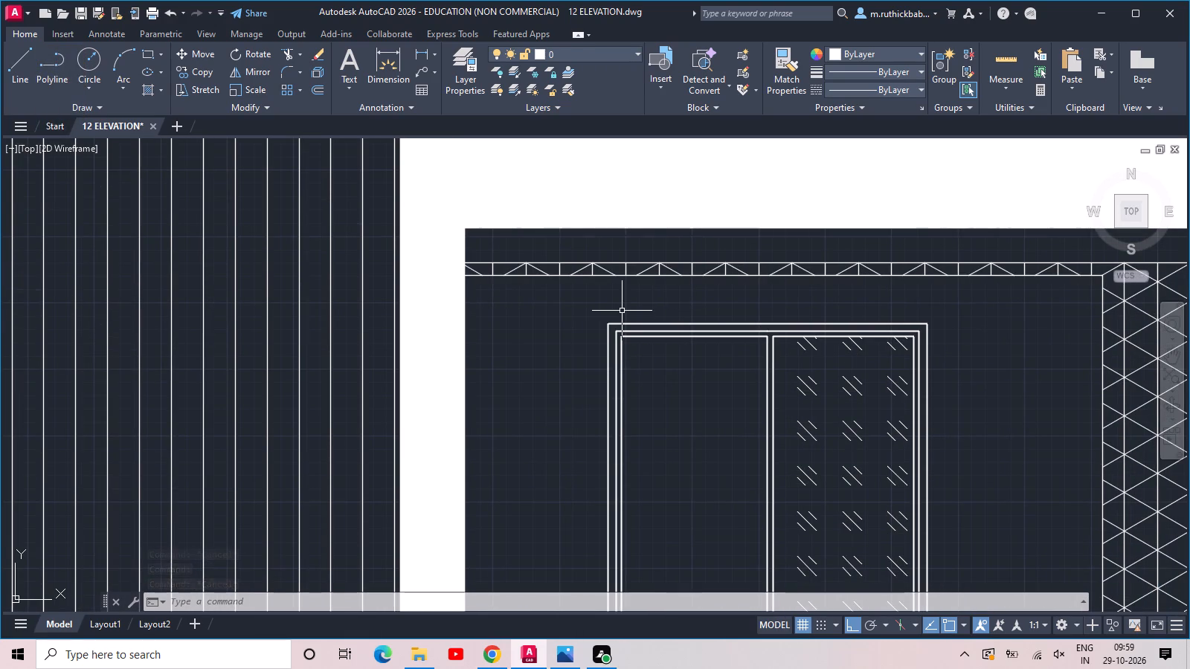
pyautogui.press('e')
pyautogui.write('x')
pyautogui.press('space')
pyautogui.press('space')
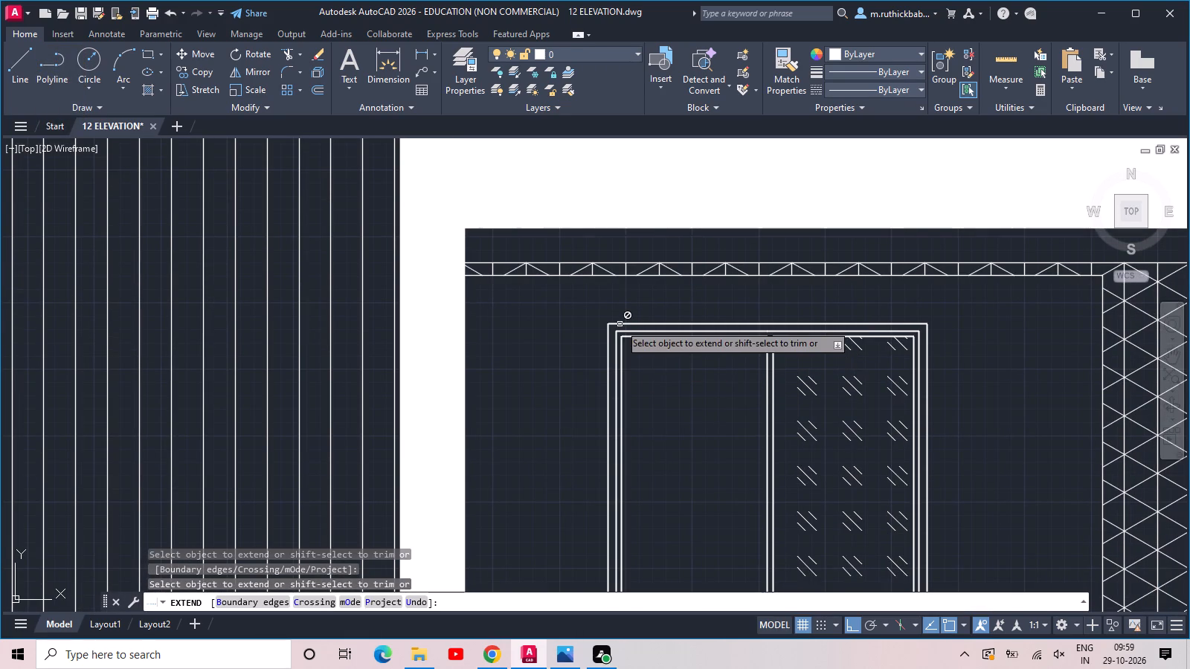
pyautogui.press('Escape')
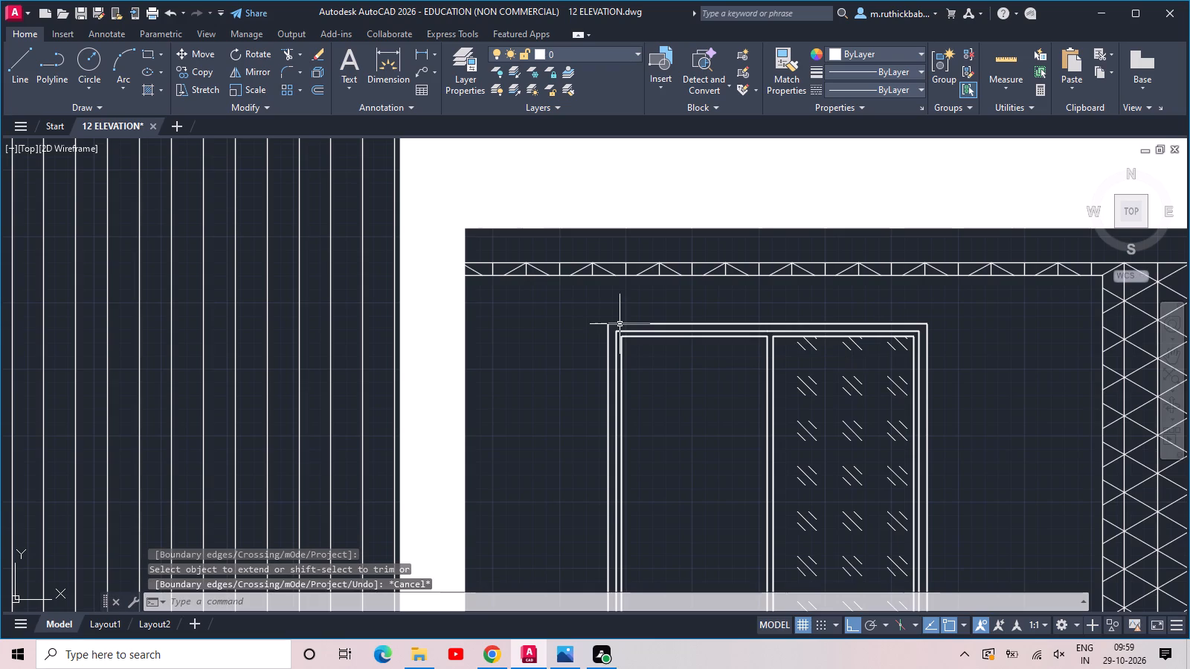
# Examine the whole elevation and the lower end of the central vertical-line wall panel.
pyautogui.scroll(-1, 533, 279)
pyautogui.moveTo(541, 266); pyautogui.dragTo(658, 305, button='middle')
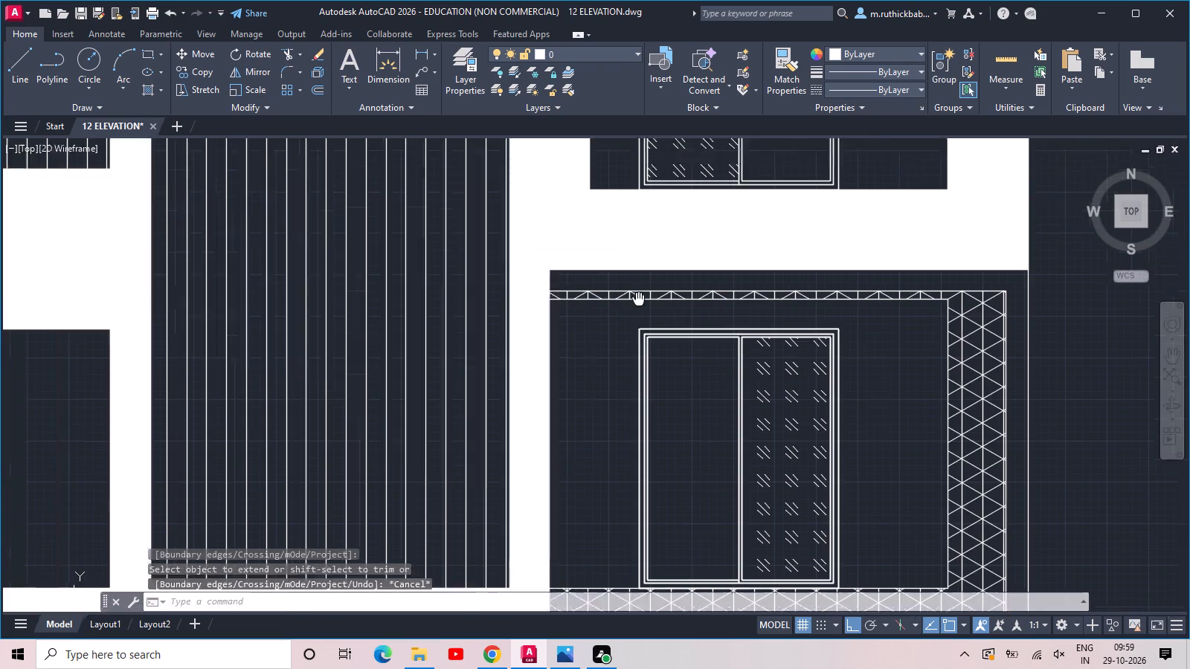
pyautogui.moveTo(658, 305); pyautogui.dragTo(875, 312, button='middle')
pyautogui.scroll(-3, 893, 290)
pyautogui.moveTo(866, 263); pyautogui.dragTo(815, 367, button='middle')
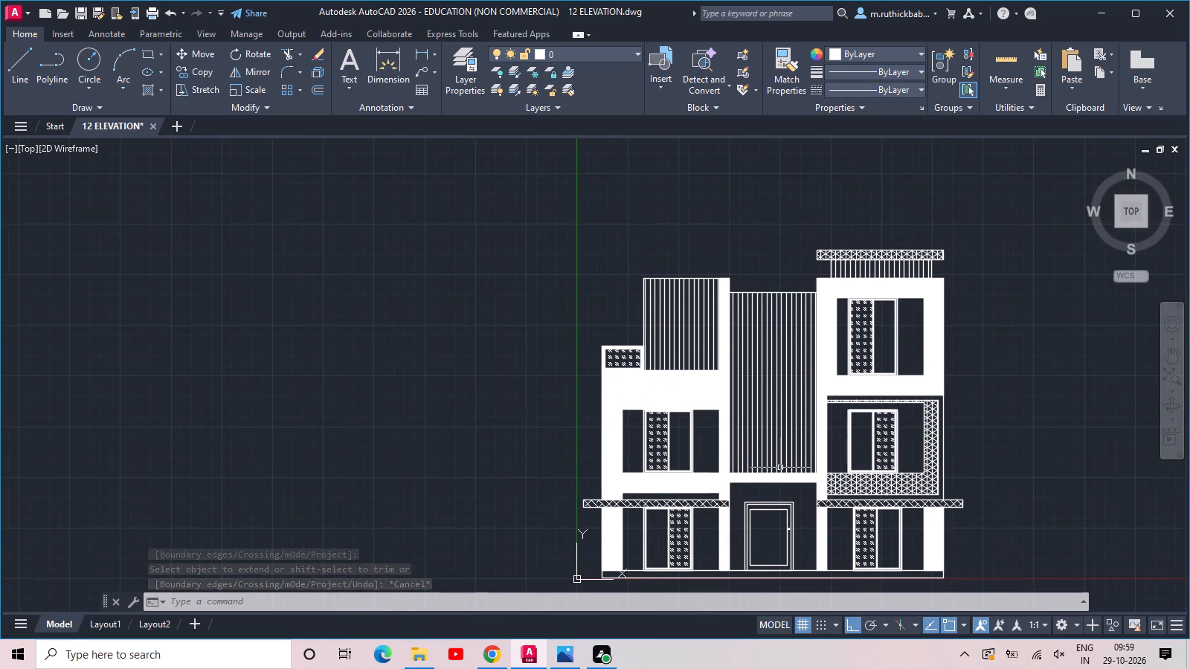
pyautogui.moveTo(771, 478); pyautogui.dragTo(753, 419, button='middle')
pyautogui.scroll(2, 794, 420)
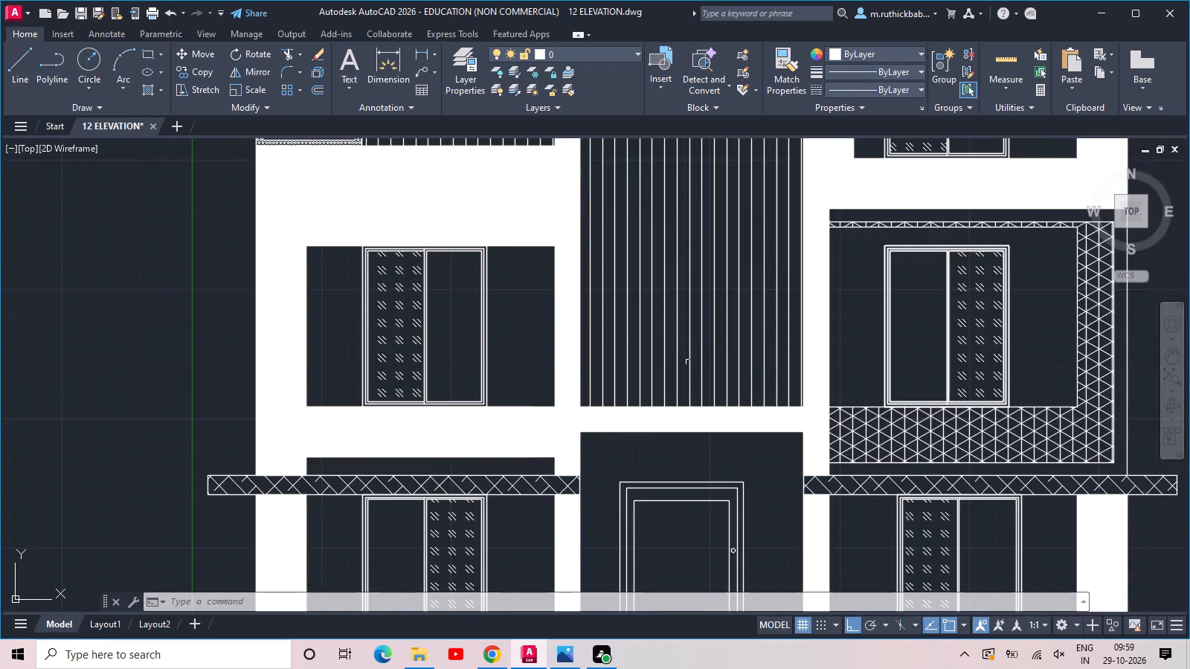
pyautogui.scroll(2, 686, 363)
pyautogui.scroll(2, 492, 420)
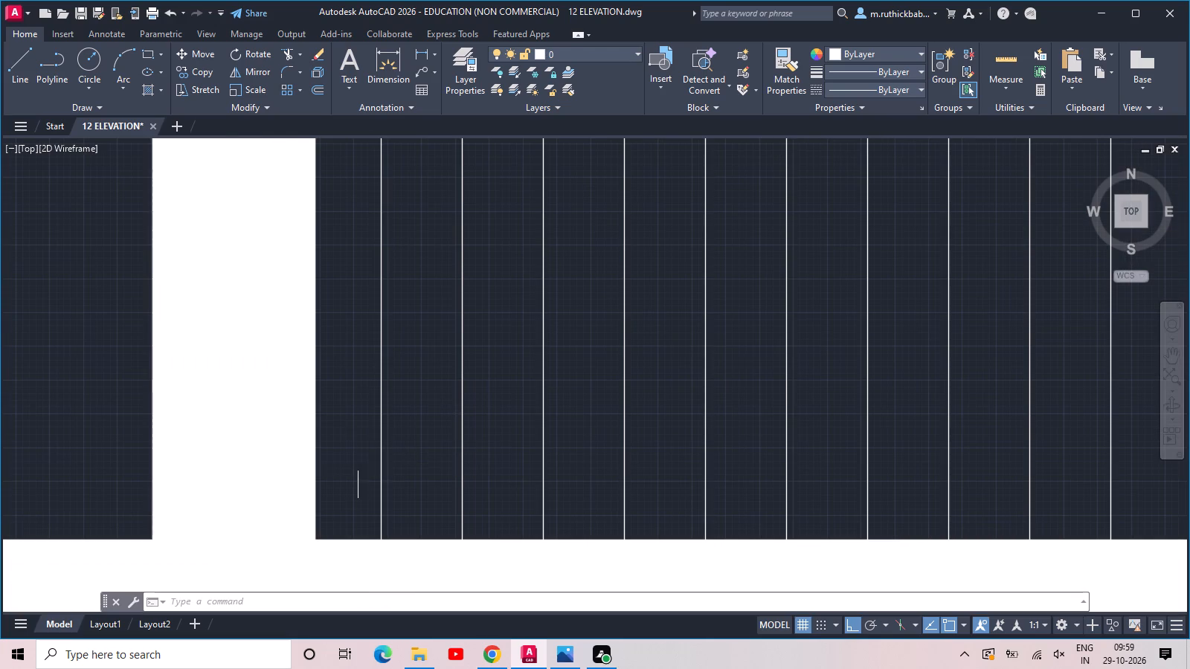
pyautogui.scroll(-2, 358, 468)
pyautogui.moveTo(432, 334); pyautogui.dragTo(450, 559, button='middle')
pyautogui.scroll(-3, 475, 546)
pyautogui.scroll(1, 576, 233)
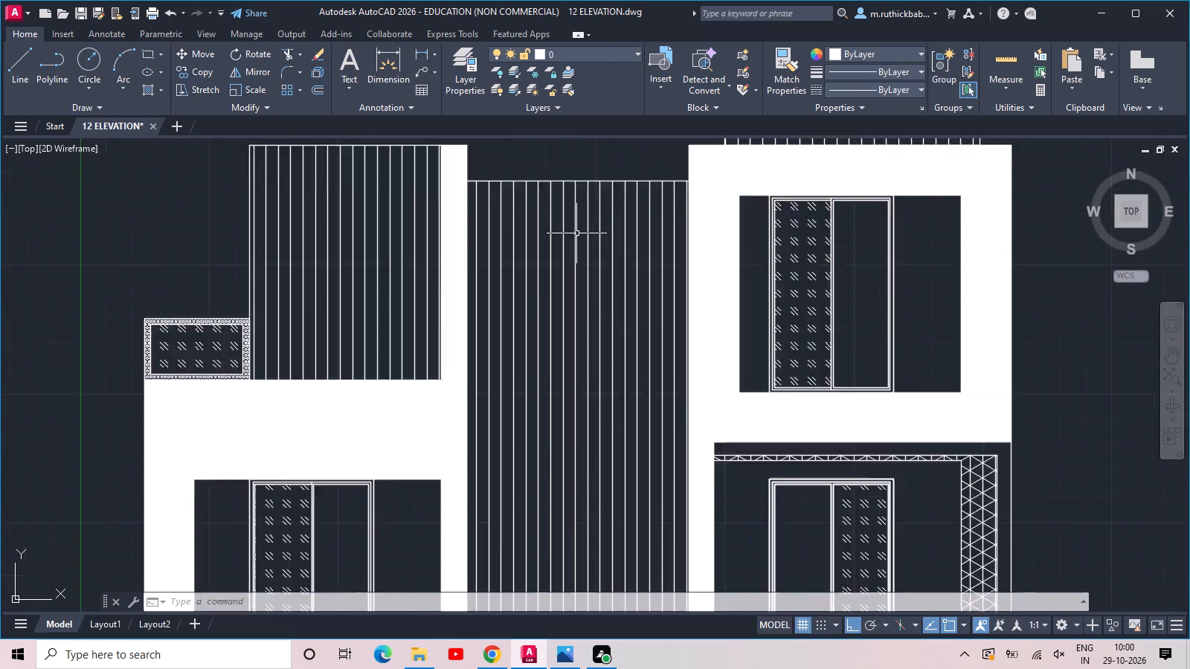
# Examine the top and side edges of the vertical-line hatches on the central and left-hand upper wall panels.
pyautogui.scroll(1, 576, 233)
pyautogui.moveTo(563, 209); pyautogui.dragTo(588, 395, button='middle')
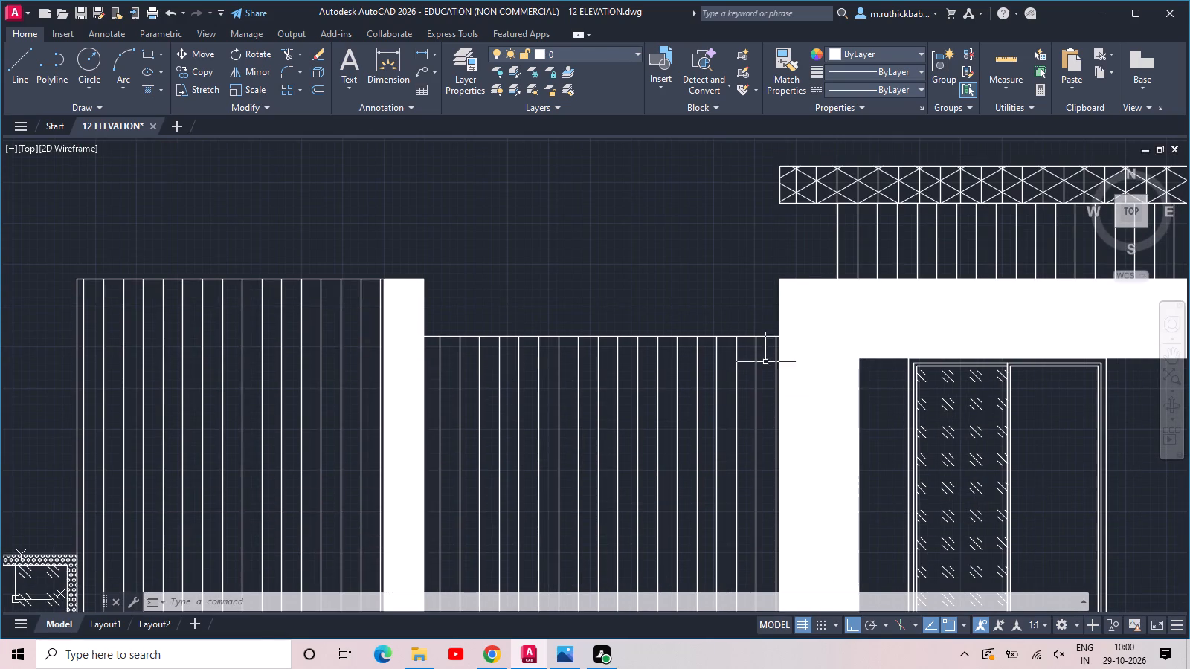
pyautogui.scroll(2, 759, 355)
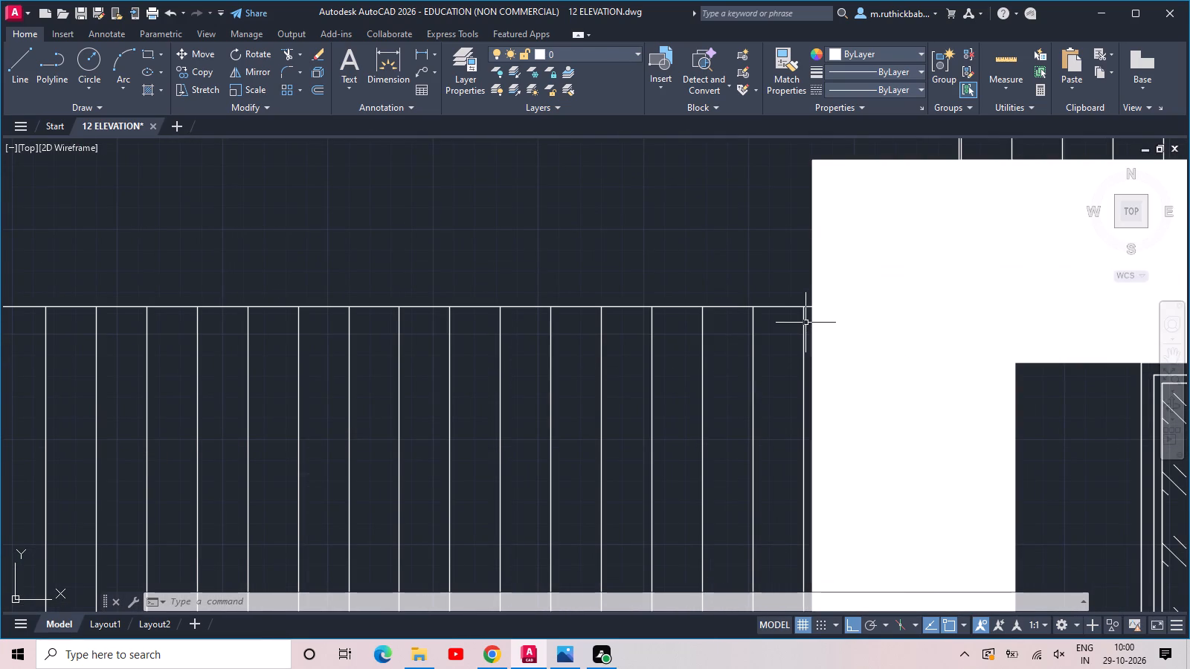
pyautogui.scroll(-2, 748, 345)
pyautogui.moveTo(648, 308); pyautogui.dragTo(741, 227, button='middle')
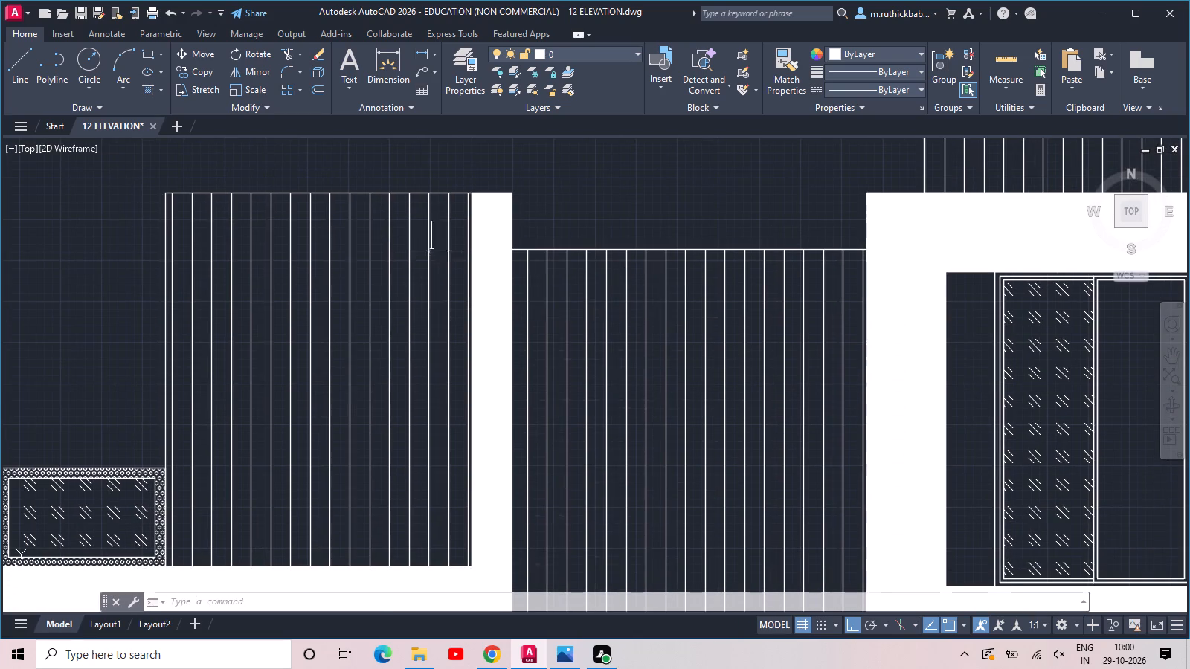
pyautogui.moveTo(342, 259); pyautogui.dragTo(437, 248, button='middle')
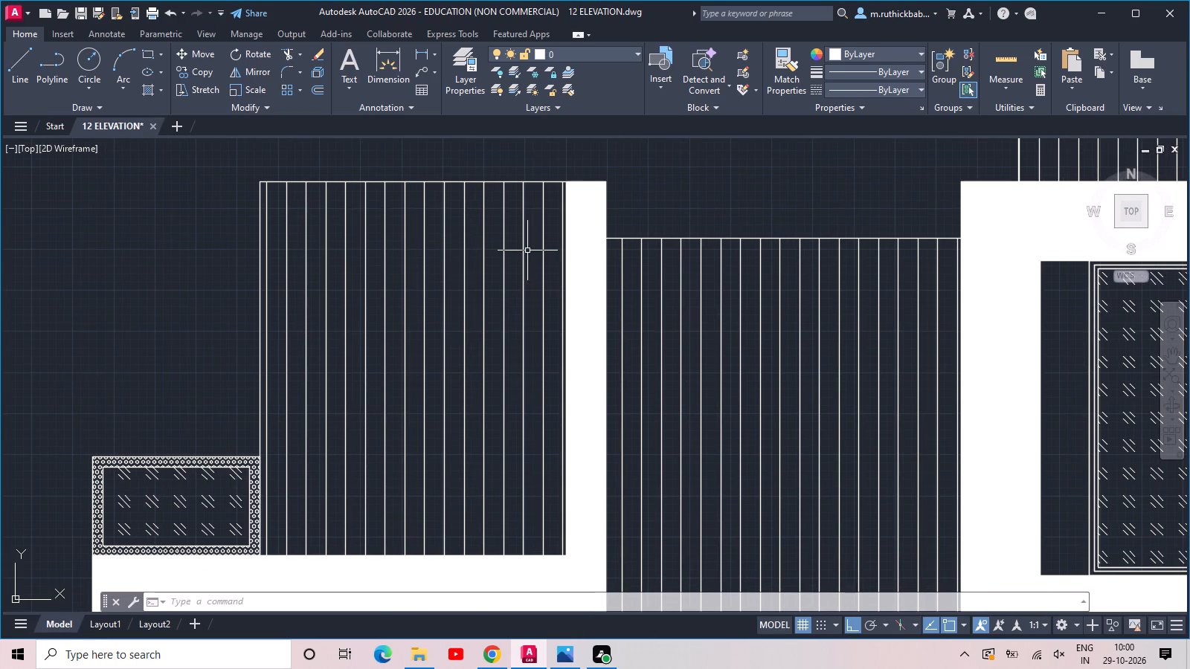
pyautogui.scroll(2, 542, 255)
pyautogui.click(584, 247)
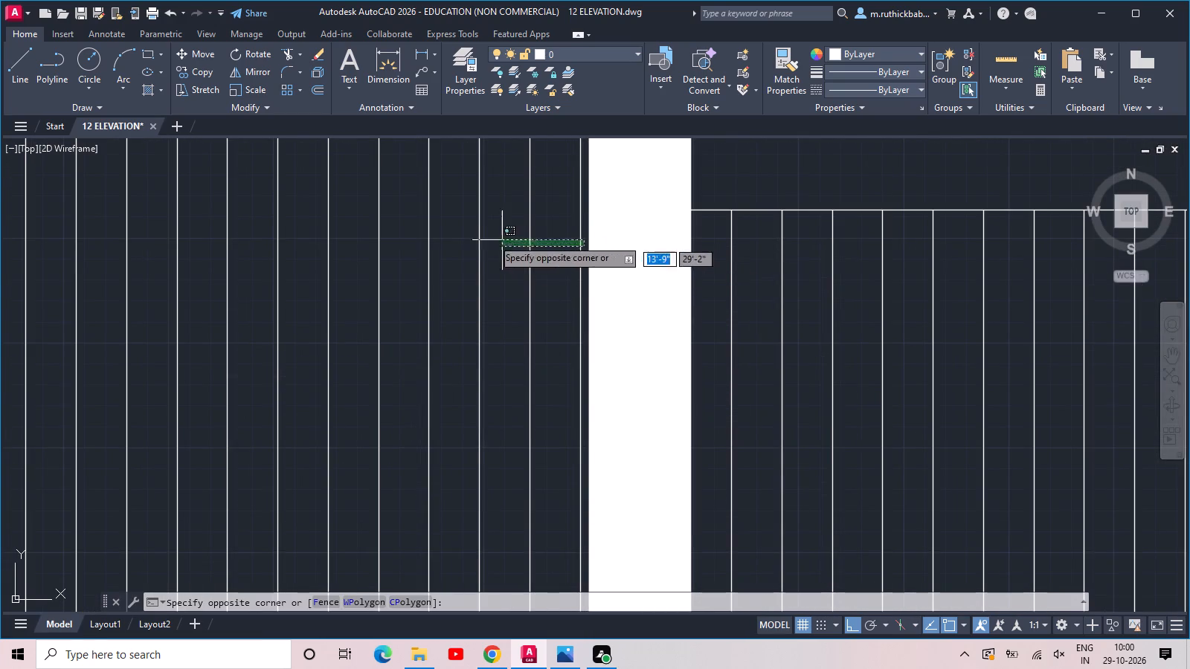
pyautogui.scroll(3, 582, 235)
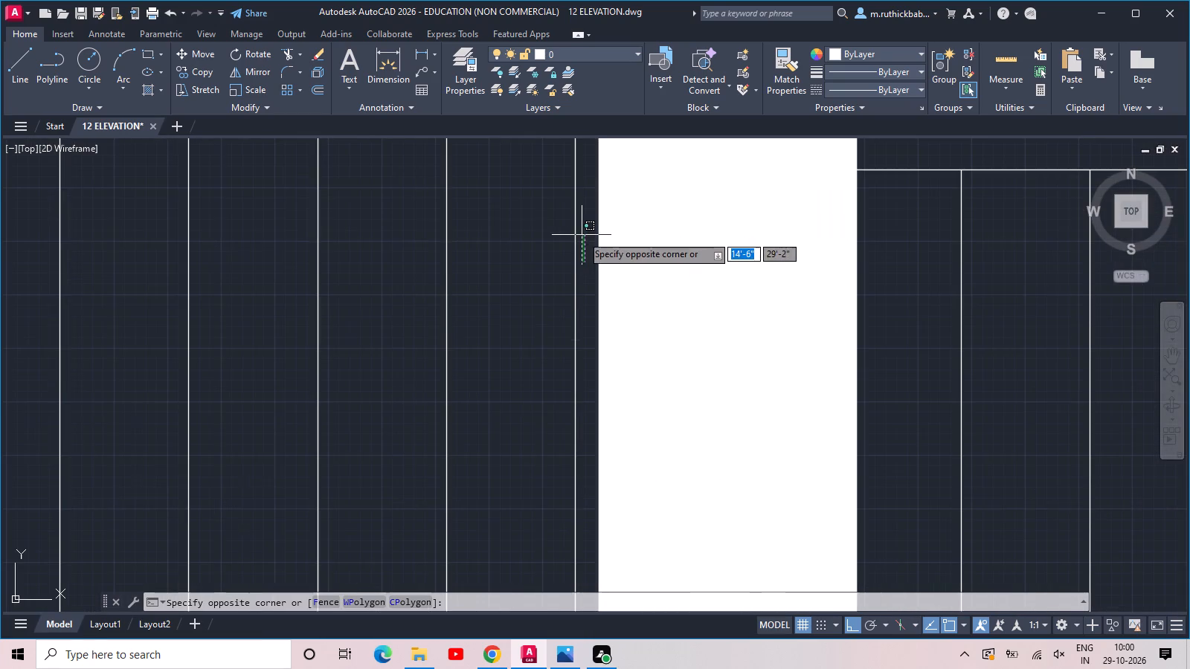
pyautogui.click(581, 235)
# Examine the roof slab, the hatched strip beneath it and the central vertical-line panel.
pyautogui.scroll(1, 582, 235)
pyautogui.scroll(-8, 582, 235)
pyautogui.moveTo(755, 252); pyautogui.dragTo(719, 297, button='middle')
pyautogui.scroll(2, 775, 234)
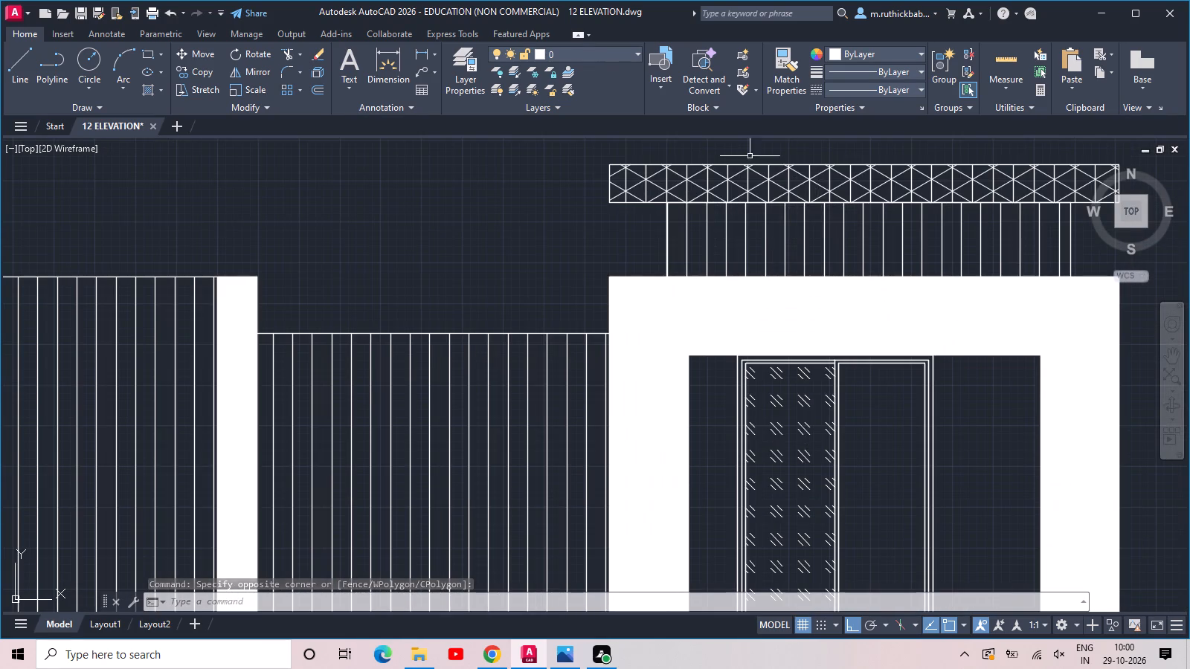
pyautogui.scroll(3, 672, 169)
pyautogui.scroll(-5, 518, 210)
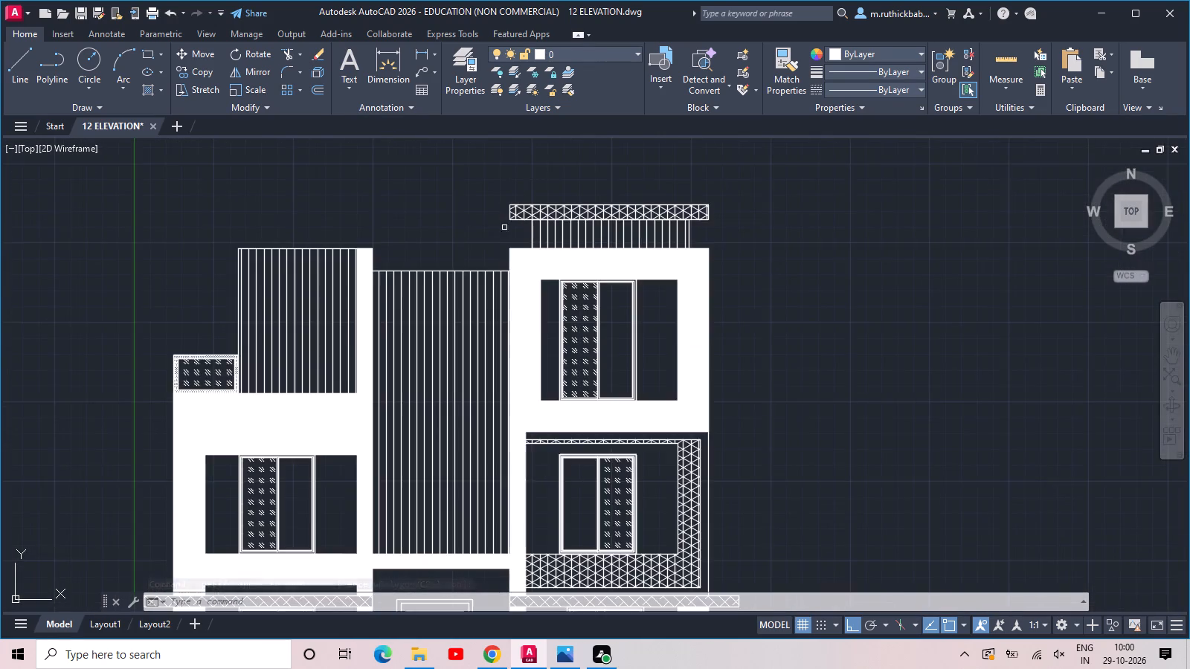
pyautogui.scroll(-2, 457, 280)
pyautogui.scroll(4, 440, 320)
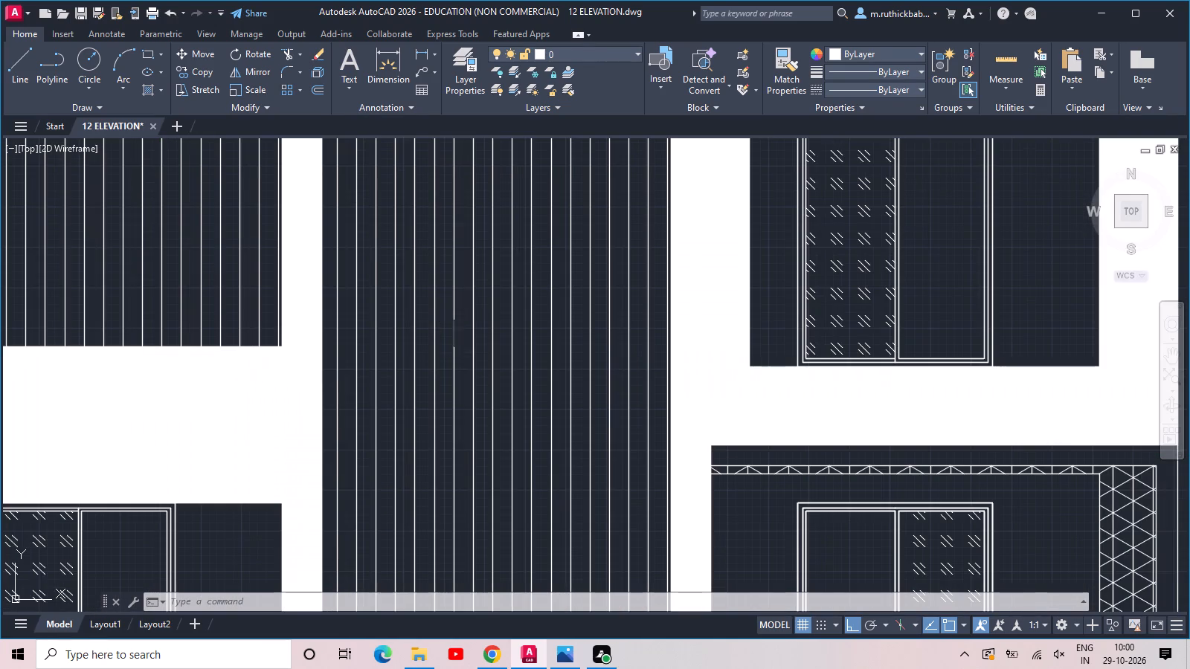
# Examine the left-hand middle-floor window, its frame lines and glazing hatch, and the solid wall around its recess.
pyautogui.moveTo(587, 337); pyautogui.dragTo(800, 294, button='middle')
pyautogui.scroll(-2, 620, 322)
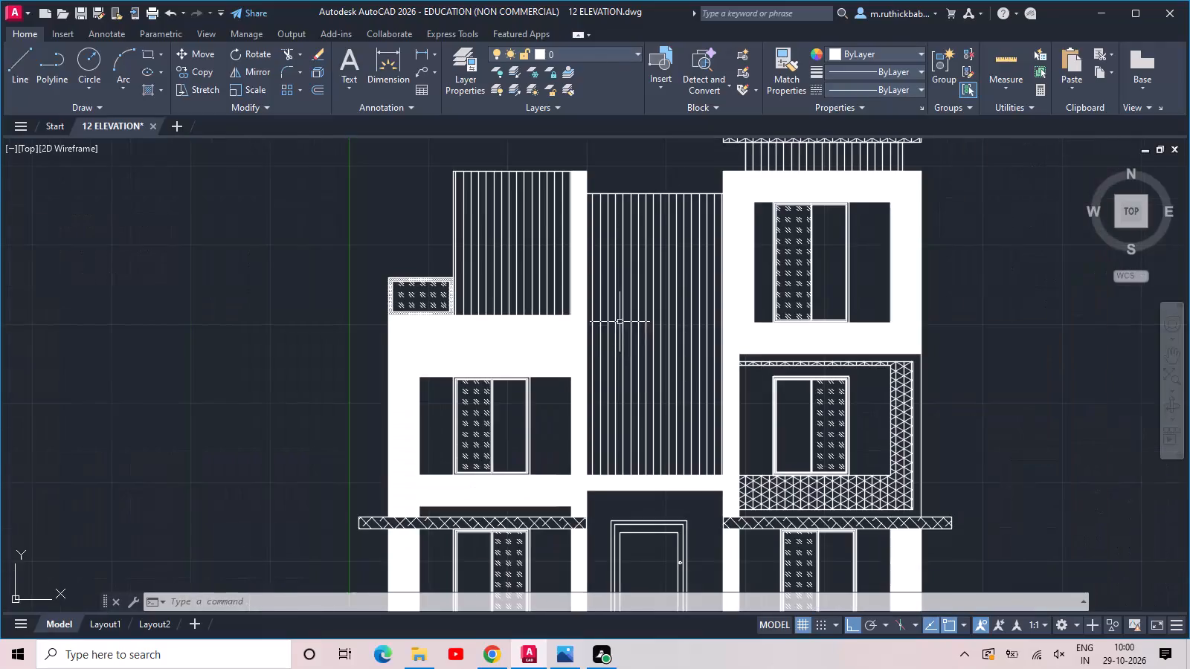
pyautogui.moveTo(562, 322); pyautogui.dragTo(773, 233, button='middle')
pyautogui.scroll(2, 756, 240)
pyautogui.moveTo(628, 286); pyautogui.dragTo(775, 167, button='middle')
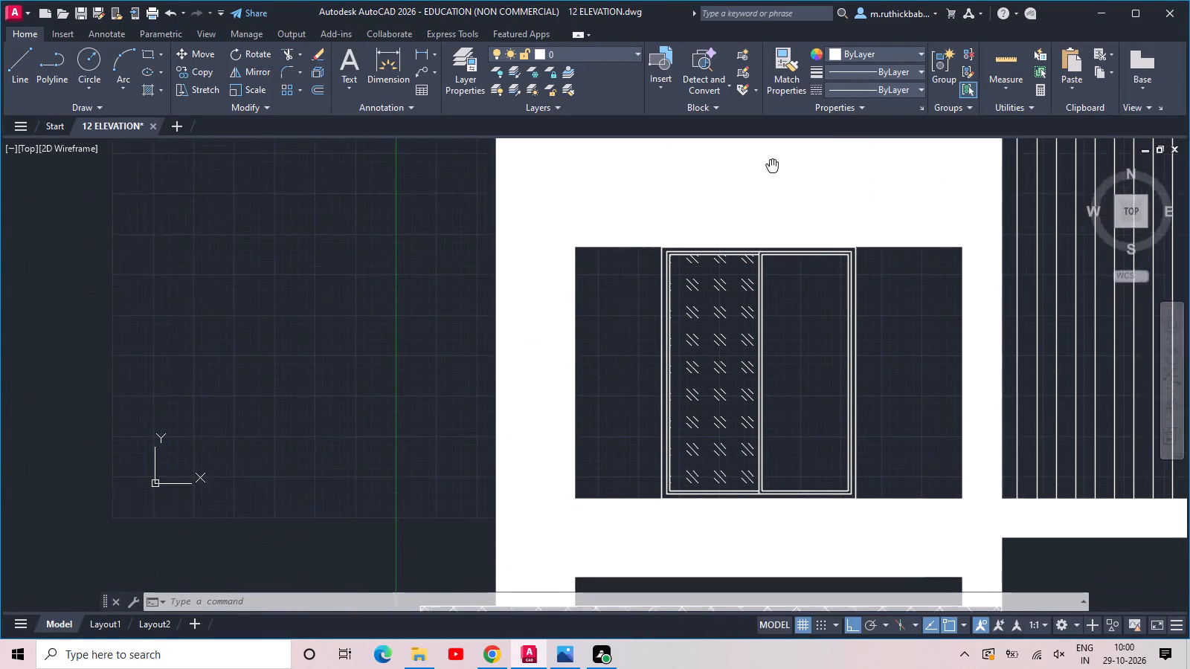
pyautogui.moveTo(775, 167); pyautogui.dragTo(783, 161, button='middle')
pyautogui.scroll(2, 783, 161)
pyautogui.scroll(-2, 782, 161)
pyautogui.moveTo(780, 163); pyautogui.dragTo(878, 236, button='middle')
pyautogui.moveTo(881, 270); pyautogui.dragTo(878, 217, button='middle')
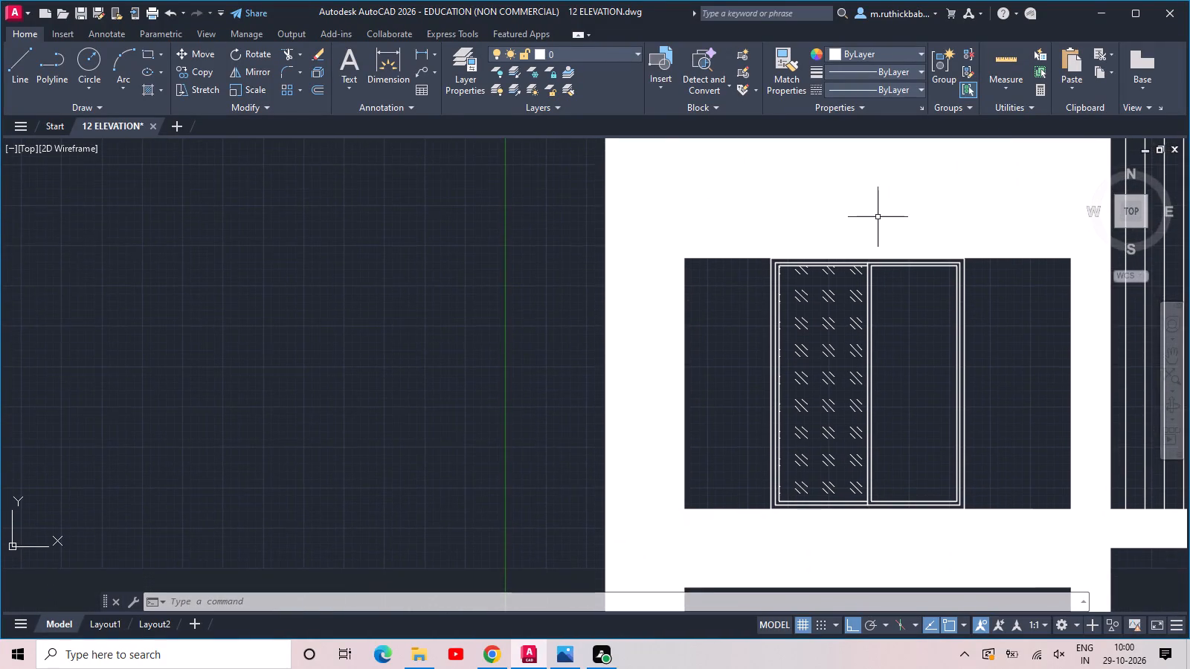
pyautogui.scroll(1, 878, 217)
pyautogui.moveTo(878, 217); pyautogui.dragTo(776, 100, button='middle')
pyautogui.middleClick(768, 92)
pyautogui.moveTo(763, 89); pyautogui.dragTo(718, 110, button='middle')
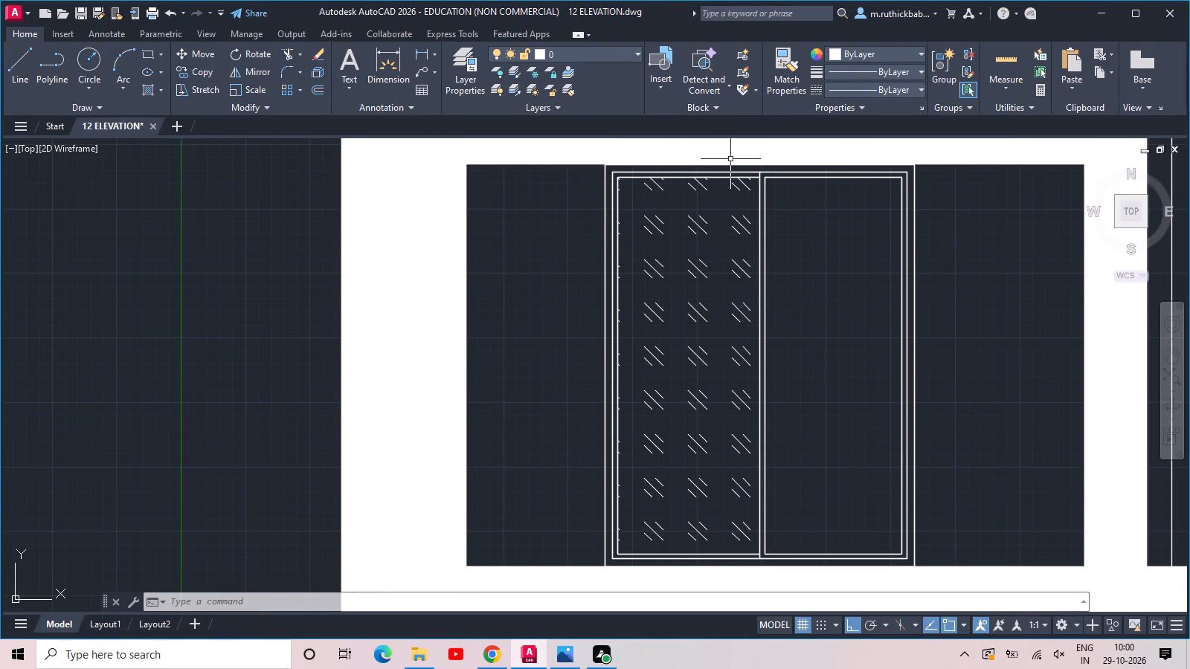
pyautogui.moveTo(730, 159); pyautogui.dragTo(631, 164, button='middle')
pyautogui.scroll(1, 640, 166)
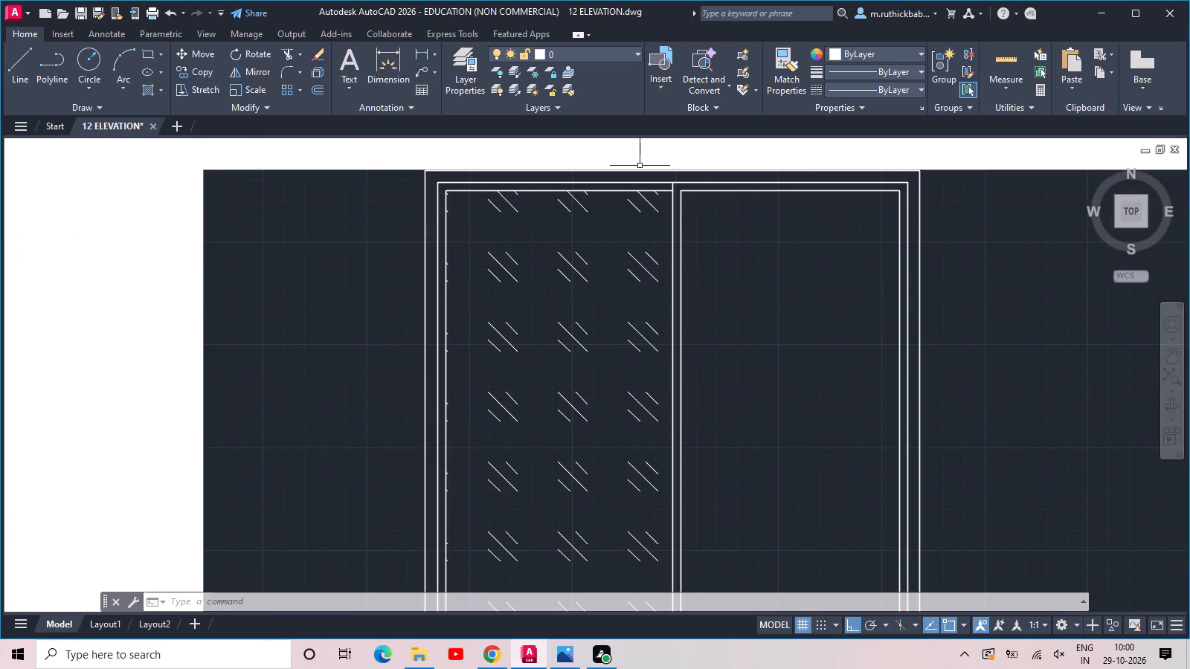
pyautogui.moveTo(716, 181); pyautogui.dragTo(595, 129, button='middle')
pyautogui.scroll(-1, 596, 146)
pyautogui.moveTo(598, 166); pyautogui.dragTo(598, 192, button='middle')
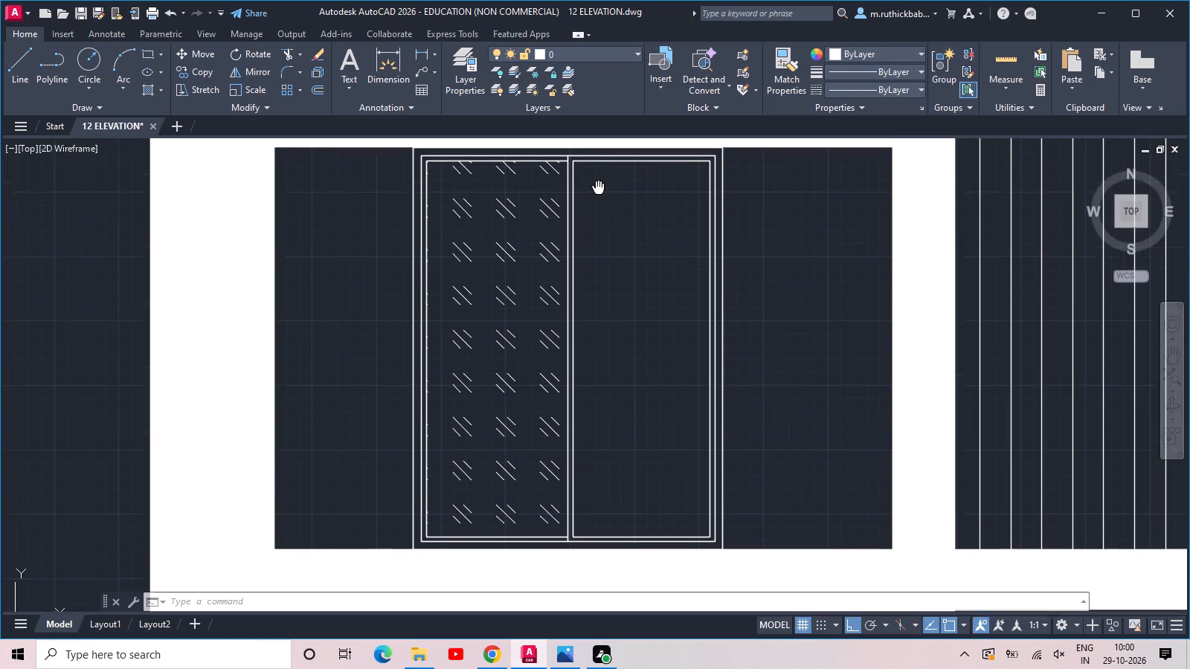
pyautogui.moveTo(598, 192); pyautogui.dragTo(598, 207, button='middle')
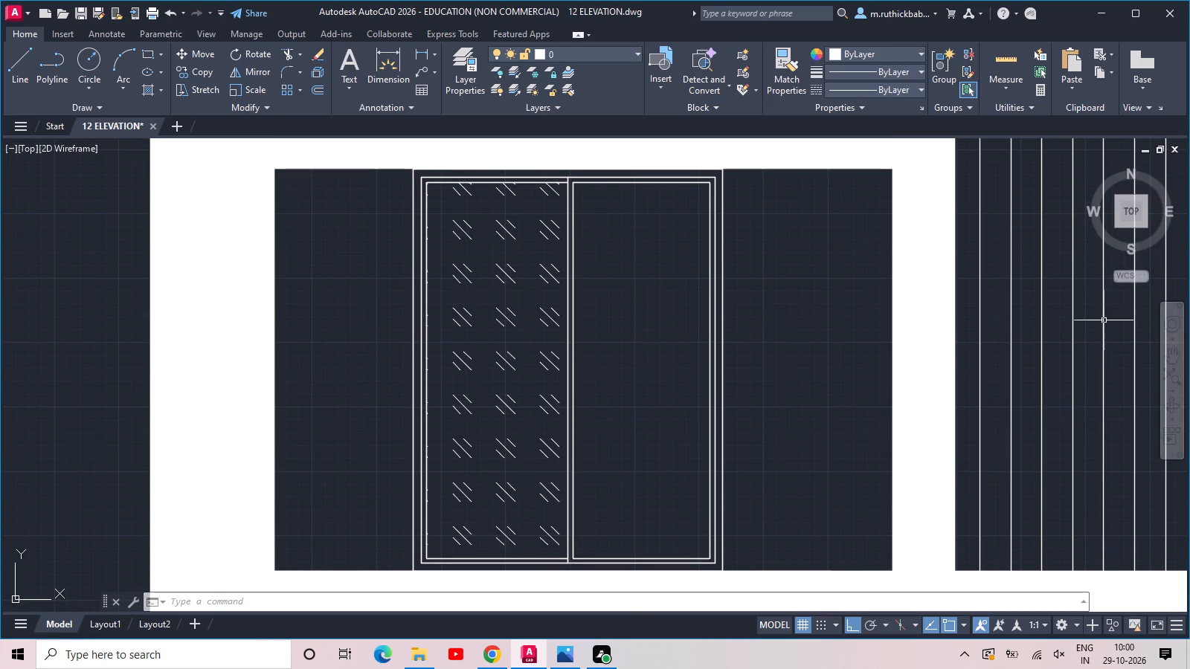
# Set the hatch scale to 60 for the triangular-patterned band around the right-hand middle-floor bay.
pyautogui.scroll(-2, 1099, 319)
pyautogui.moveTo(1090, 318); pyautogui.dragTo(580, 387, button='middle')
pyautogui.scroll(-2, 674, 358)
pyautogui.scroll(3, 759, 346)
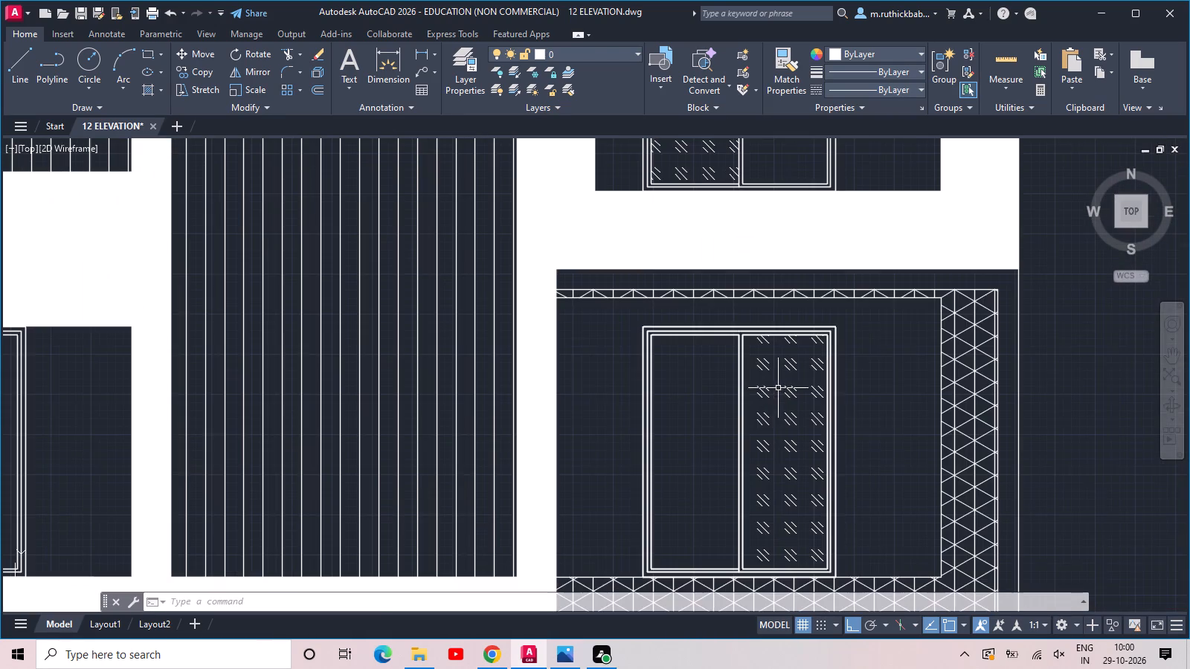
pyautogui.scroll(4, 978, 298)
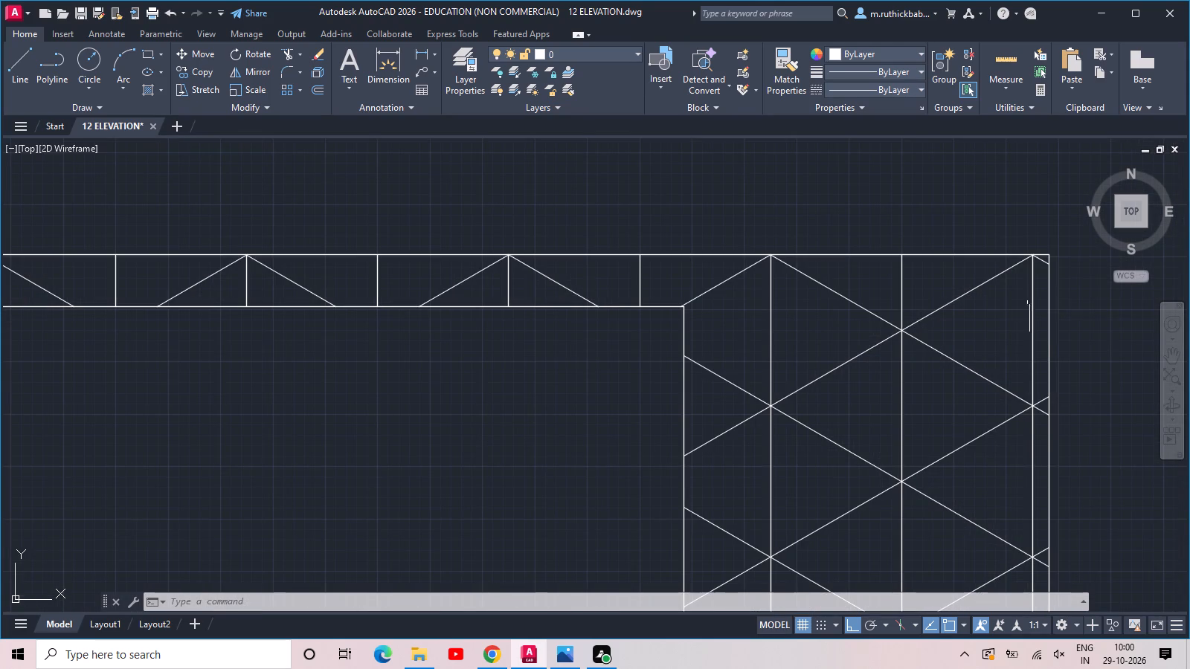
pyautogui.click(1041, 314)
pyautogui.click(1022, 306)
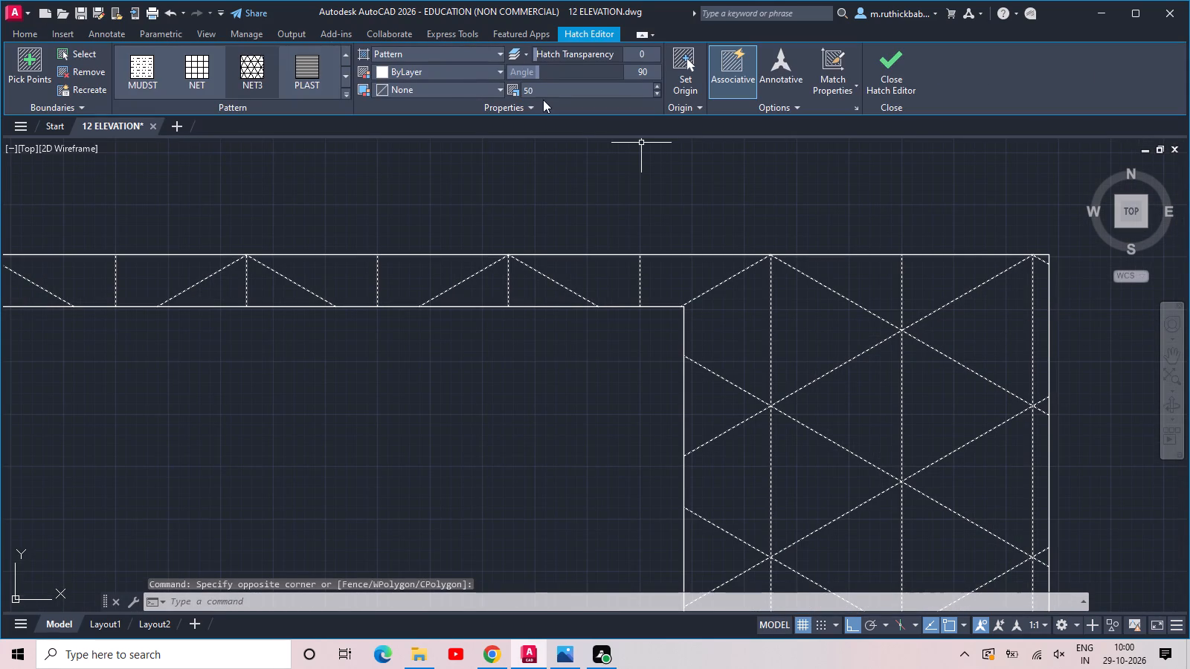
pyautogui.doubleClick(543, 94)
pyautogui.write('60')
pyautogui.press('Return')
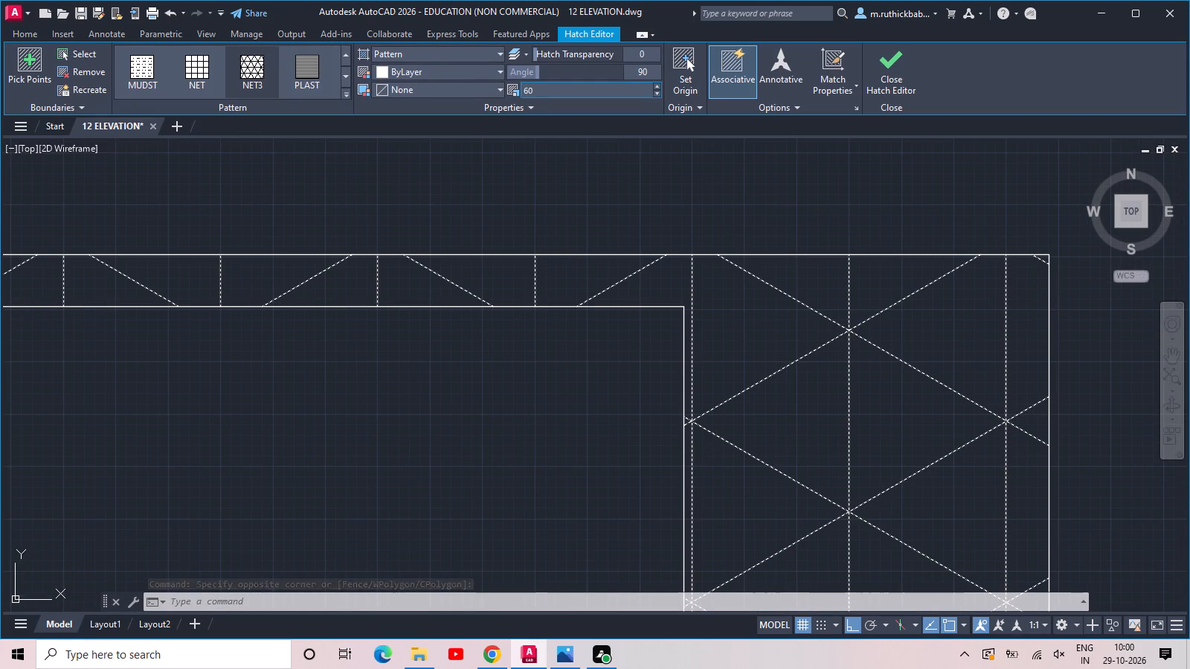
pyautogui.press('Escape')
pyautogui.press('Escape')
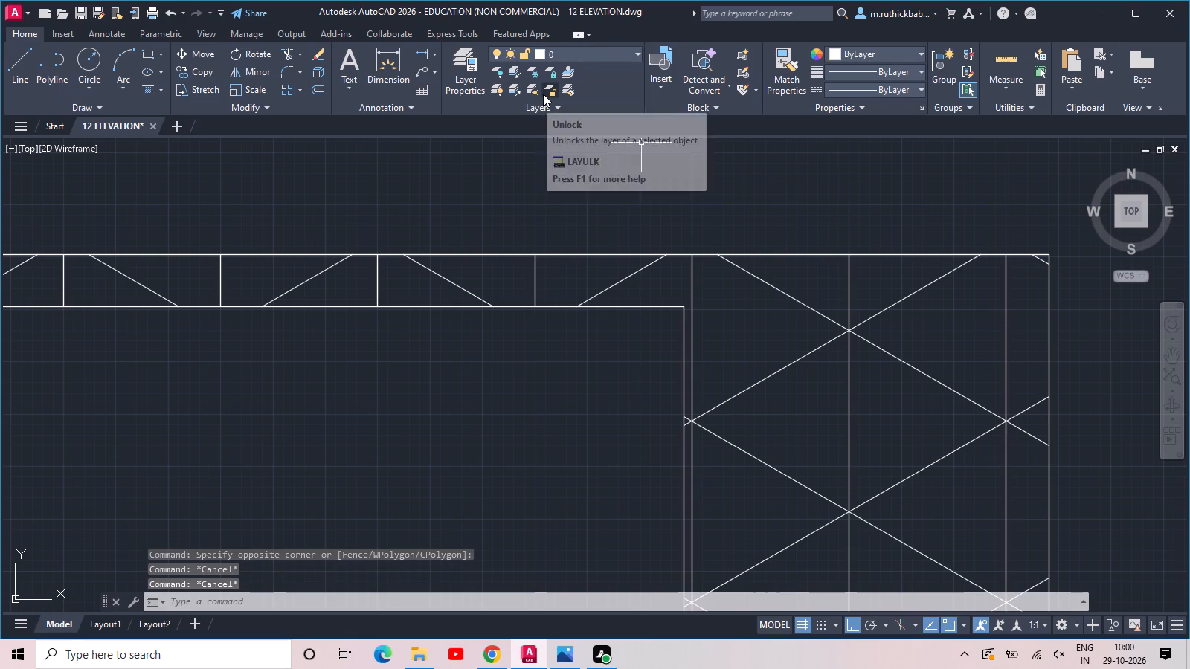
# Examine the rescaled triangular hatch along the lower part of the right-hand bay's band, where it meets the wall.
pyautogui.scroll(-3, 543, 94)
pyautogui.scroll(-5, 599, 189)
pyautogui.scroll(-2, 557, 279)
pyautogui.scroll(2, 538, 344)
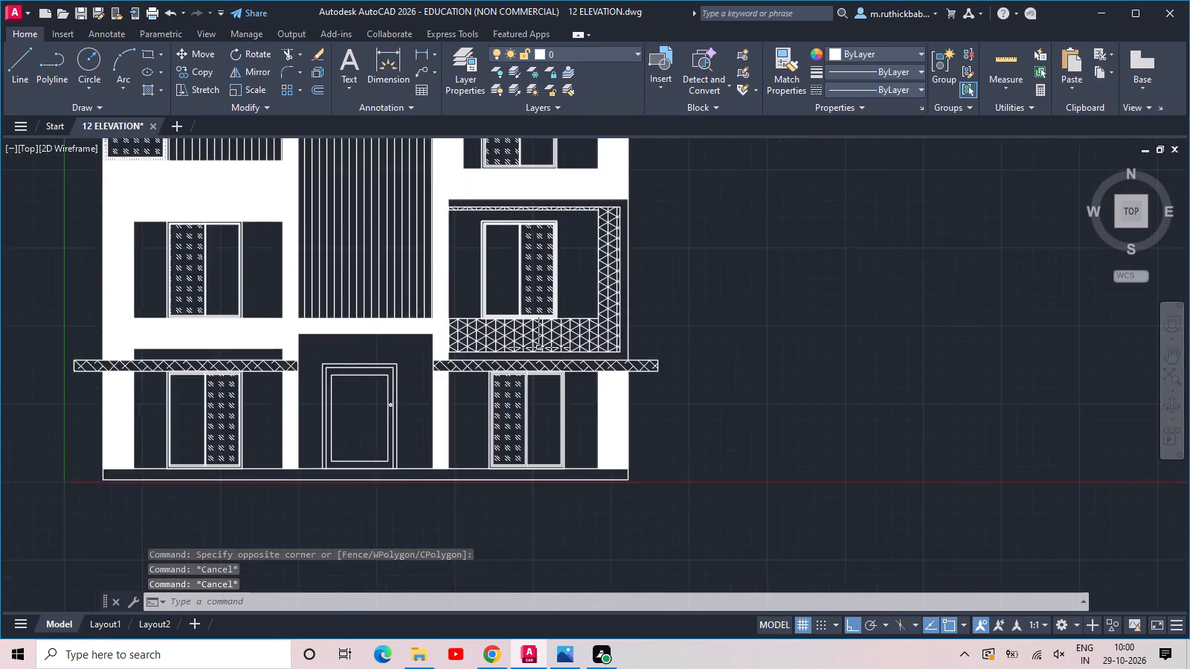
pyautogui.moveTo(538, 348); pyautogui.dragTo(698, 340, button='middle')
pyautogui.scroll(3, 570, 319)
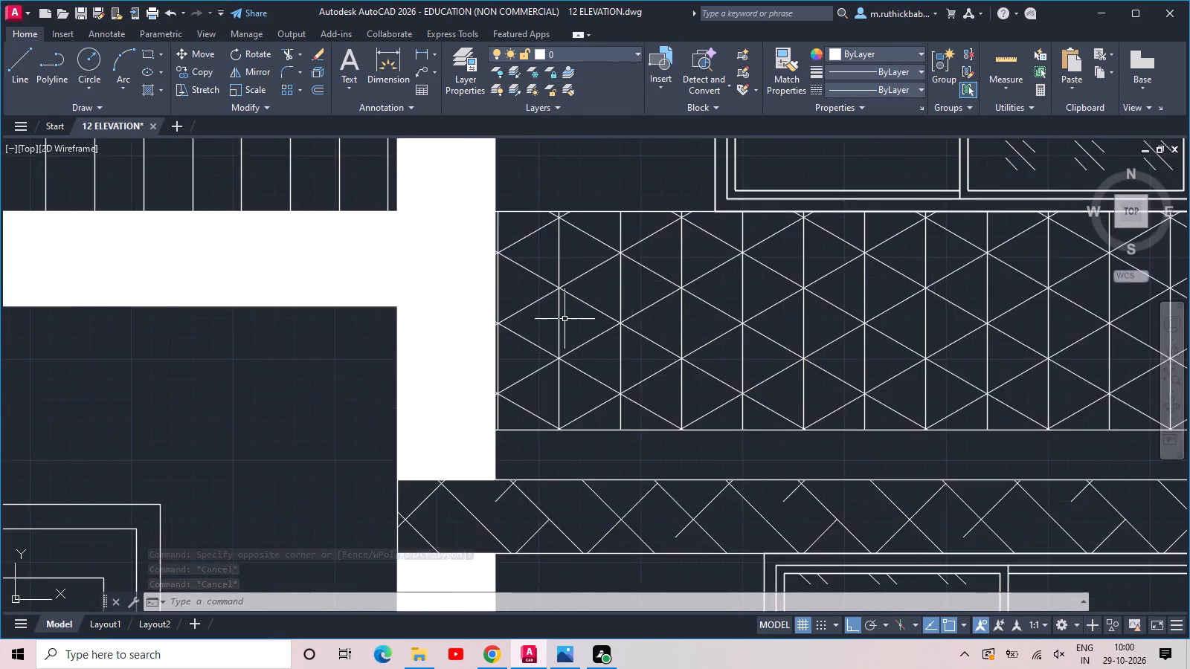
pyautogui.scroll(1, 564, 319)
pyautogui.scroll(2, 471, 313)
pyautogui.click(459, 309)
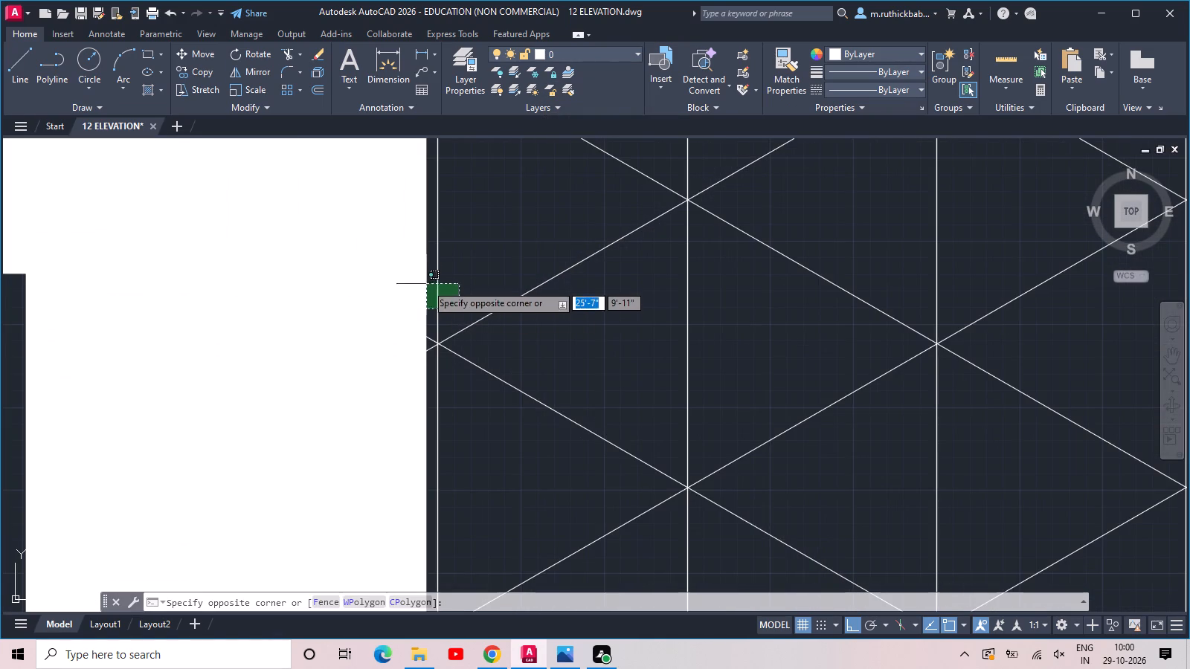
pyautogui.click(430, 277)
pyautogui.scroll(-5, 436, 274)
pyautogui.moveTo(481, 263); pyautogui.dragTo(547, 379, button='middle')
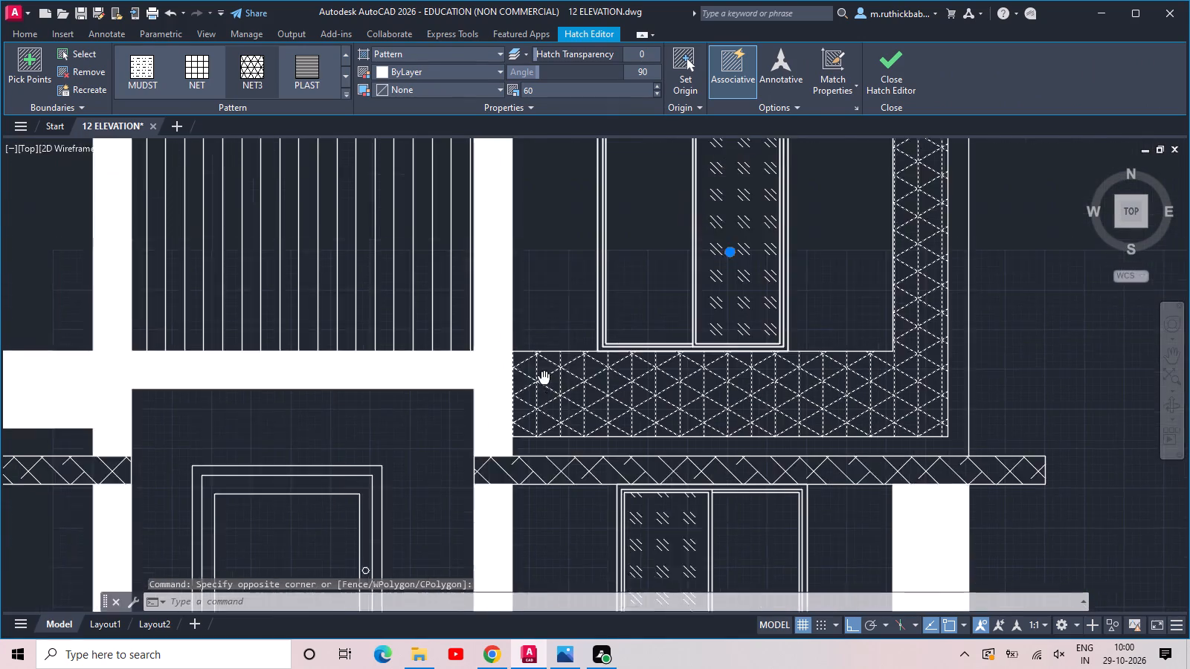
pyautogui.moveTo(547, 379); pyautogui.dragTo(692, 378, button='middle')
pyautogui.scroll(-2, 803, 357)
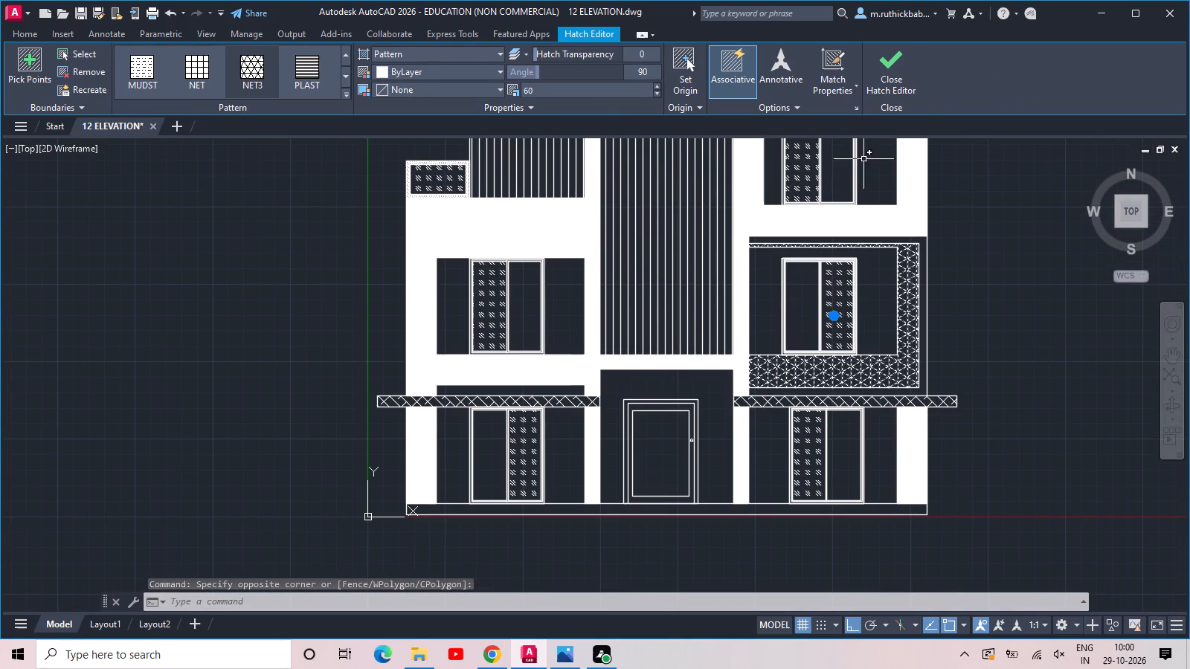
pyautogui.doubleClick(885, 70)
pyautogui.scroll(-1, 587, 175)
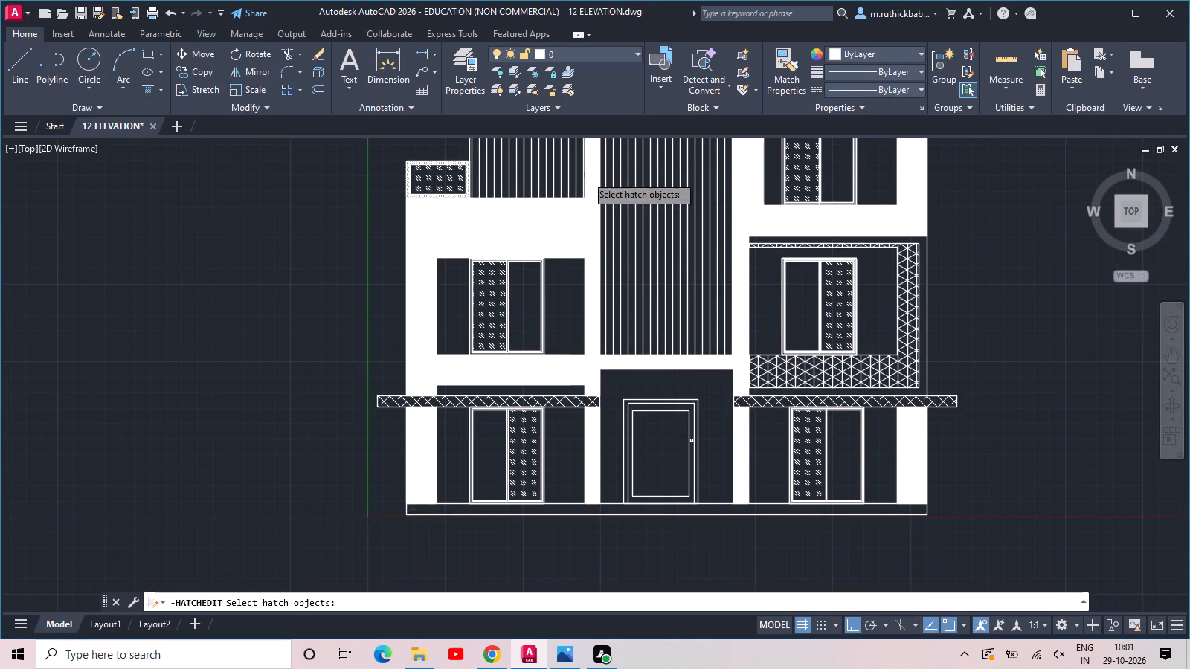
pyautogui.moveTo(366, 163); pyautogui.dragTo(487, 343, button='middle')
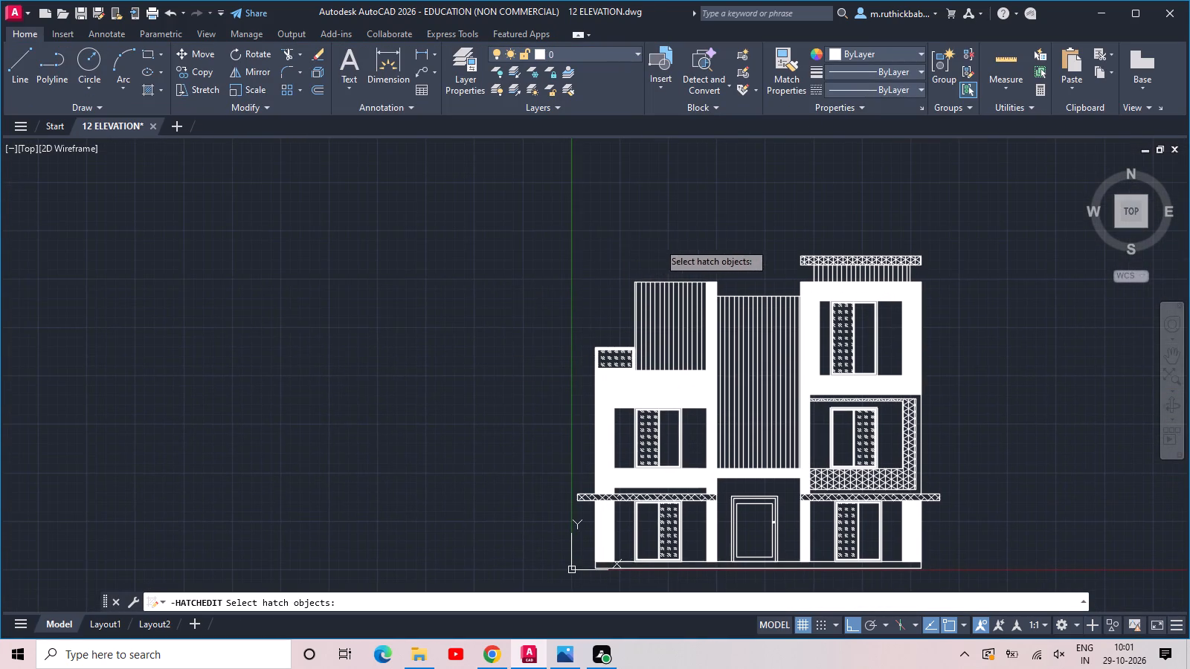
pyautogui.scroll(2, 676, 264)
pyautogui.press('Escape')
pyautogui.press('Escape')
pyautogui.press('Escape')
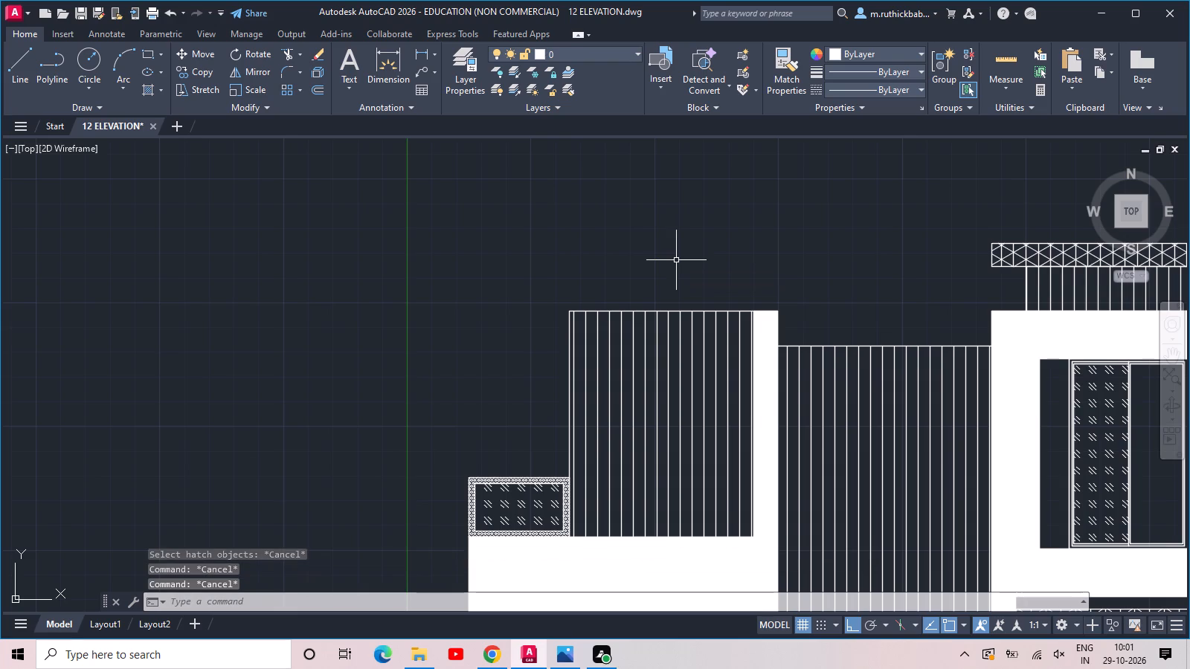
# Examine the top and side edges of the central and left-hand vertical-line panels, and the elevation as a whole.
pyautogui.scroll(-2, 676, 260)
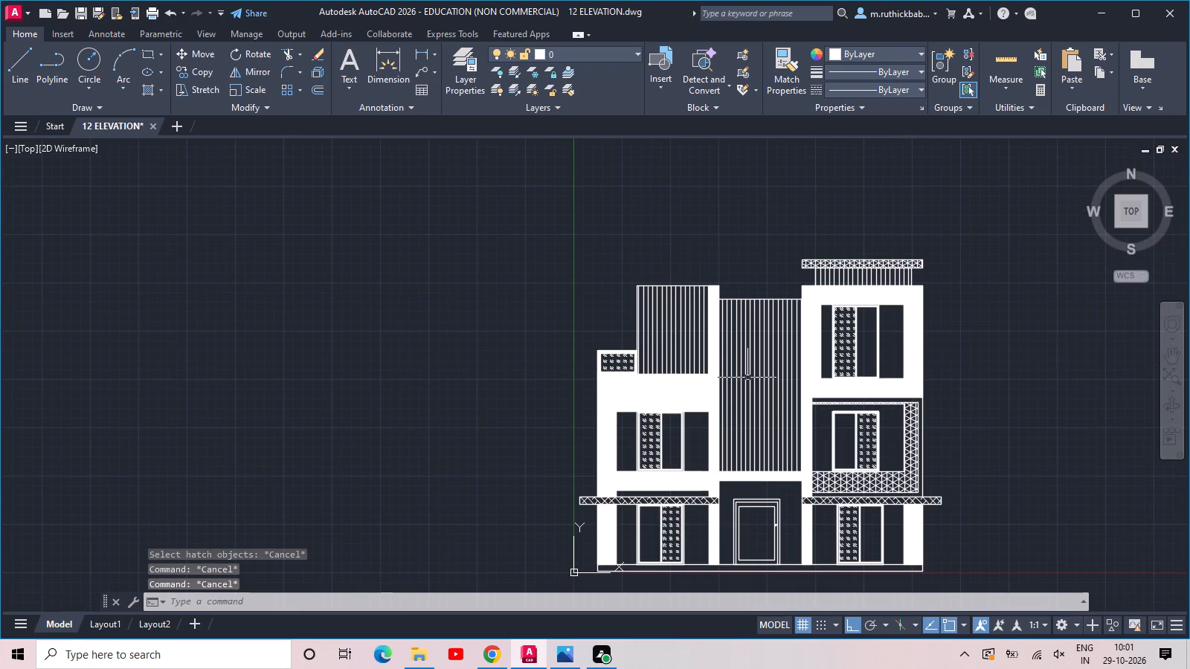
pyautogui.scroll(2, 782, 377)
pyautogui.scroll(2, 811, 289)
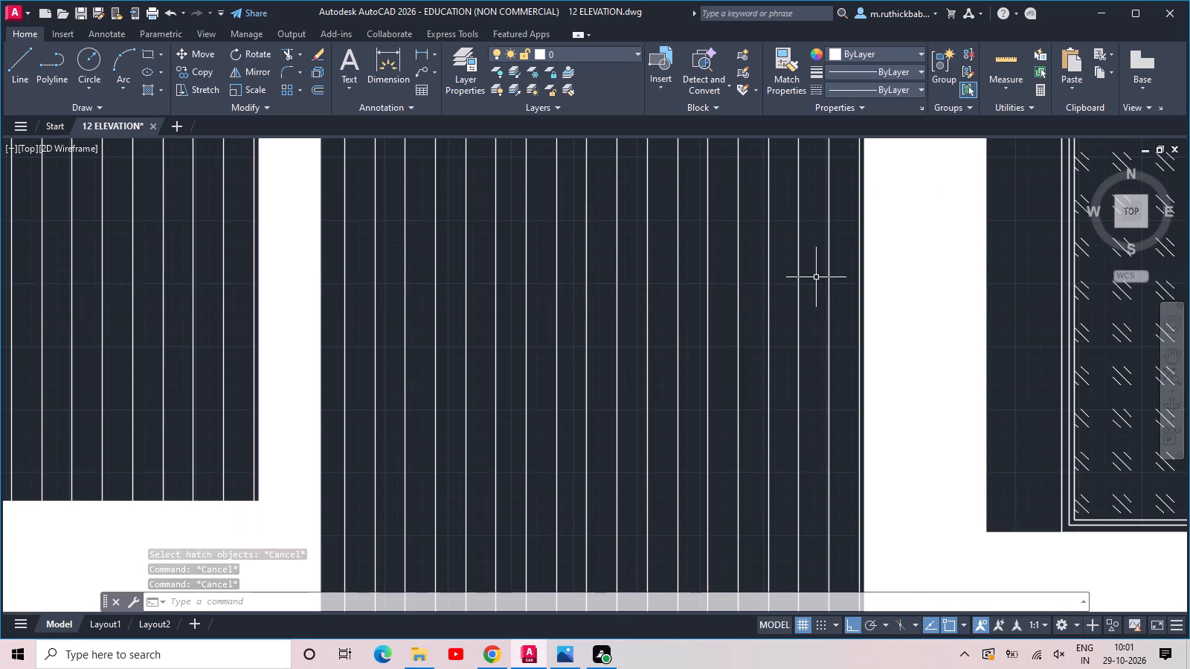
pyautogui.moveTo(817, 277); pyautogui.dragTo(813, 378, button='middle')
pyautogui.moveTo(775, 324); pyautogui.dragTo(833, 607, button='middle')
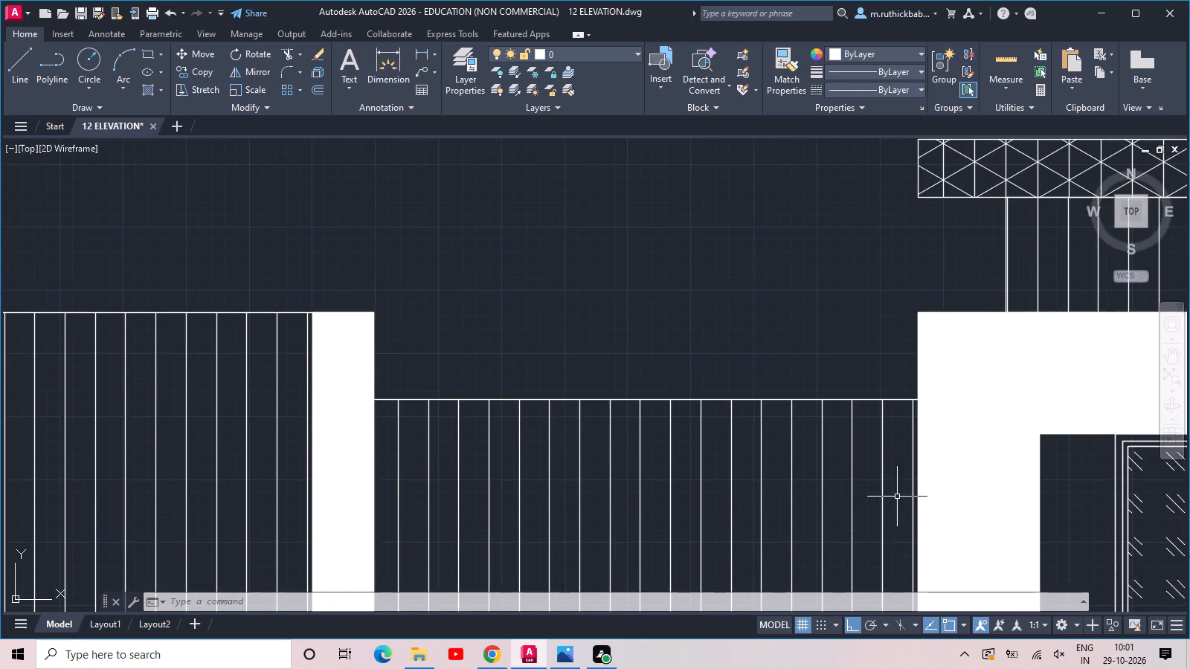
pyautogui.scroll(2, 919, 435)
pyautogui.click(904, 386)
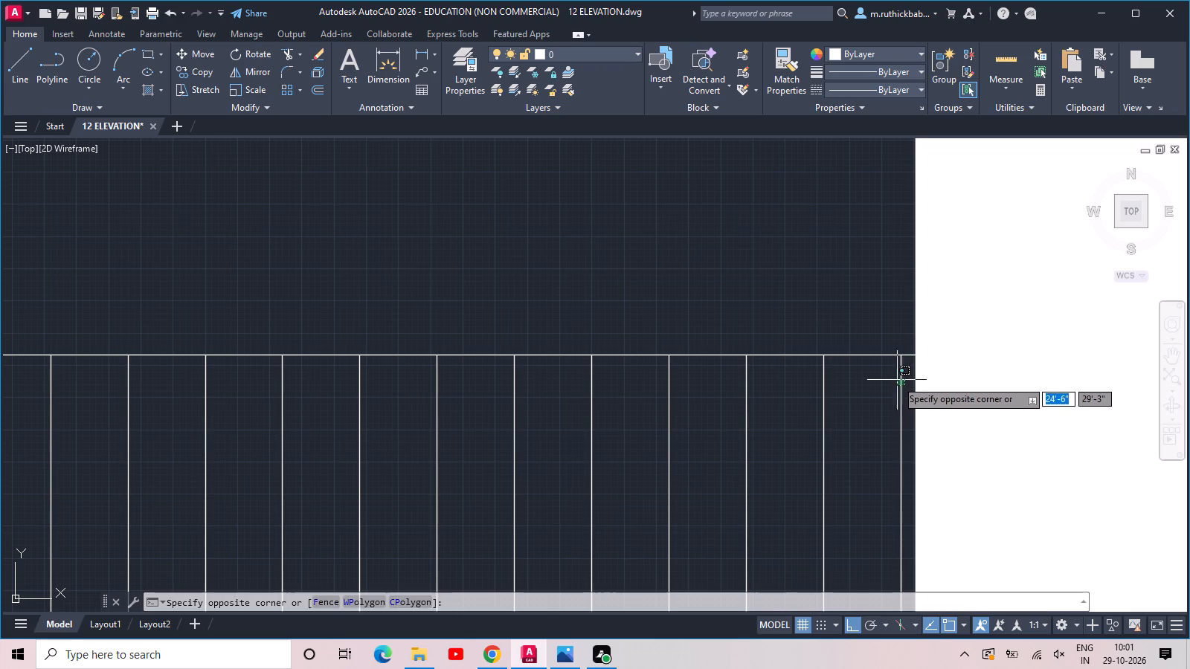
pyautogui.click(895, 378)
pyautogui.press('Escape')
pyautogui.press('Escape')
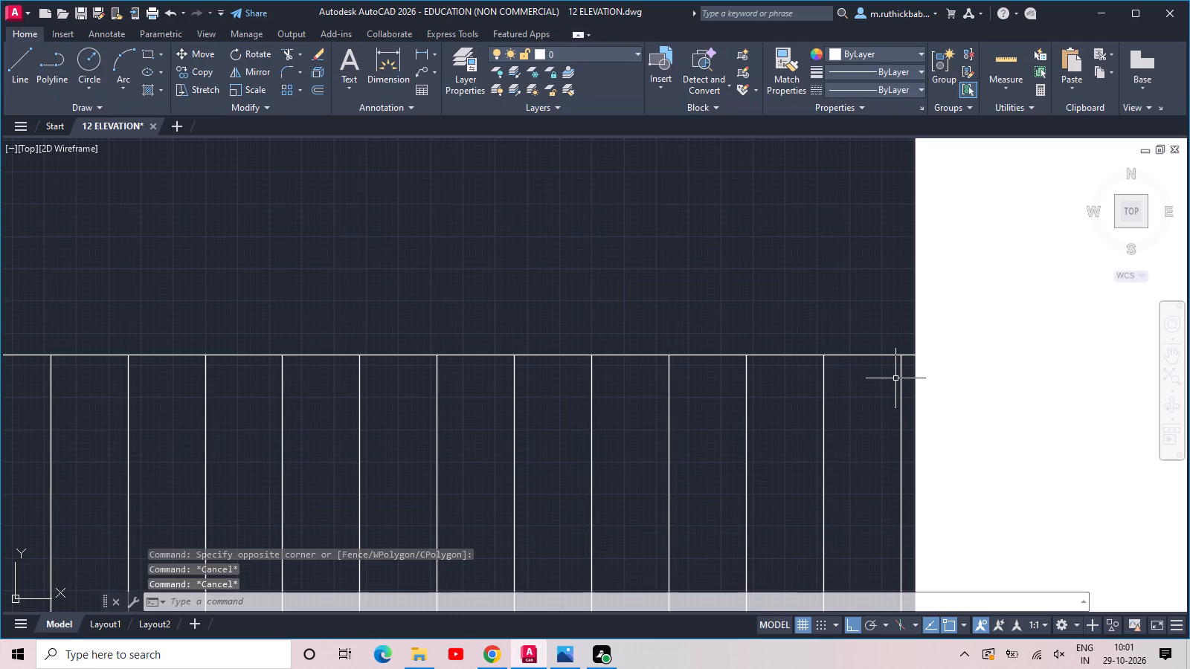
pyautogui.scroll(-2, 866, 310)
pyautogui.scroll(-2, 976, 330)
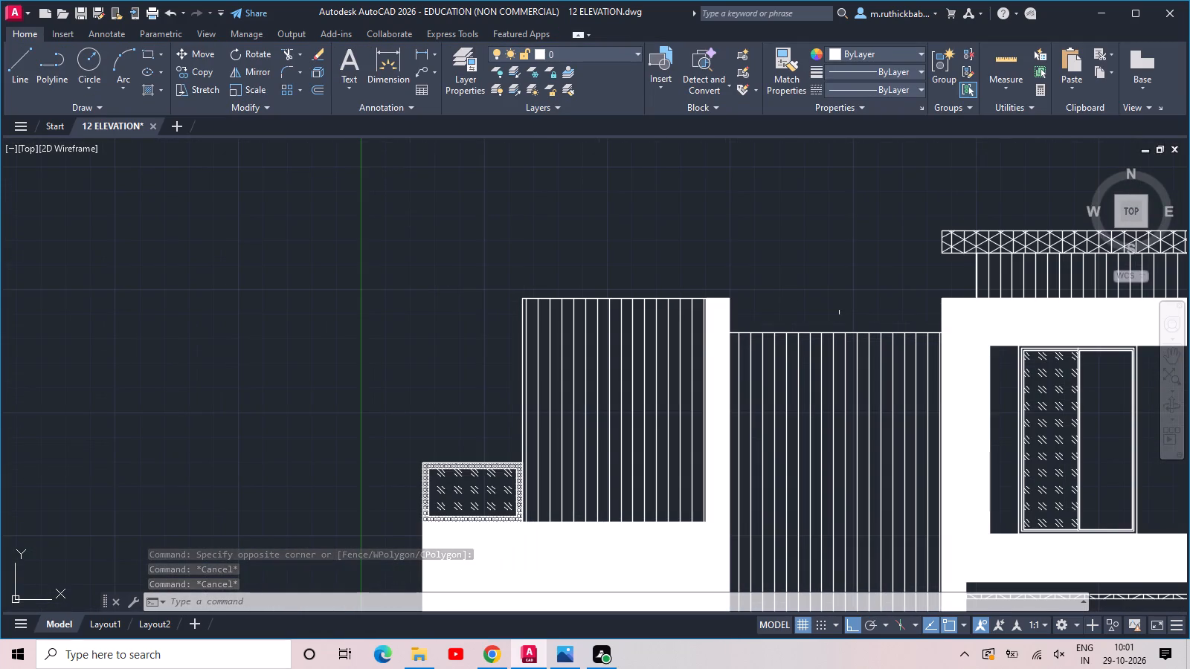
pyautogui.scroll(2, 717, 302)
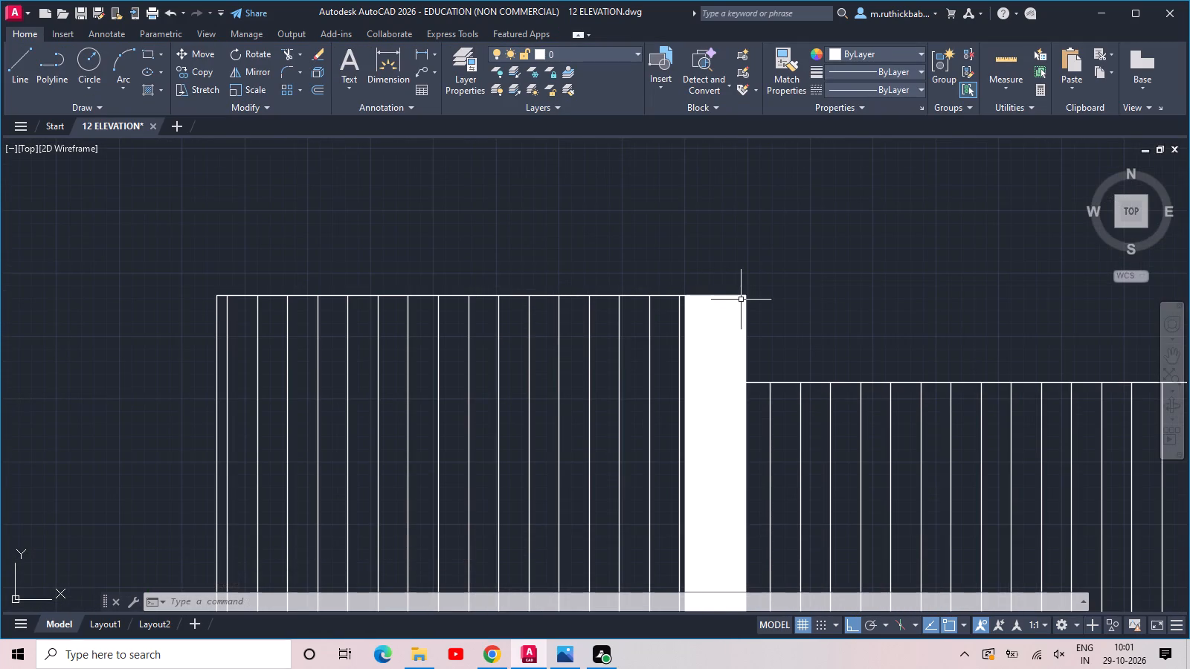
pyautogui.scroll(-2, 748, 305)
pyautogui.moveTo(903, 295); pyautogui.dragTo(712, 394, button='middle')
pyautogui.scroll(-4, 724, 380)
pyautogui.moveTo(727, 372); pyautogui.dragTo(839, 232, button='middle')
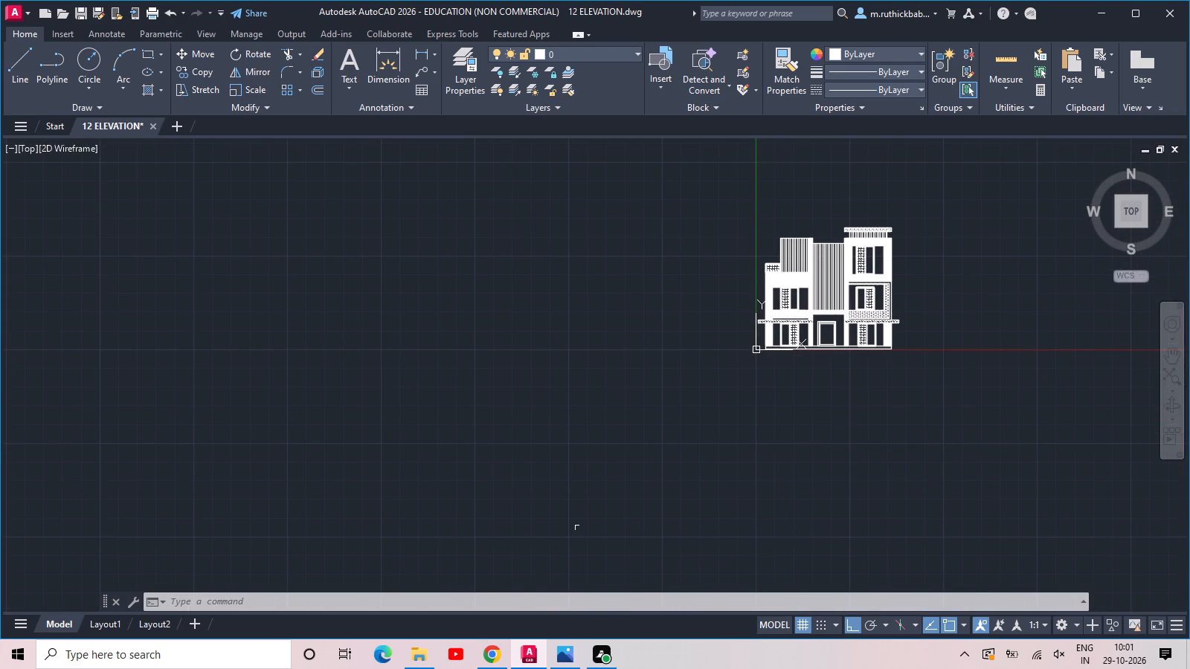
# Save the elevation drawing.
pyautogui.hotkey('ctrl', 's')
pyautogui.hotkey('ctrl', 's')
pyautogui.hotkey('ctrl', 's')
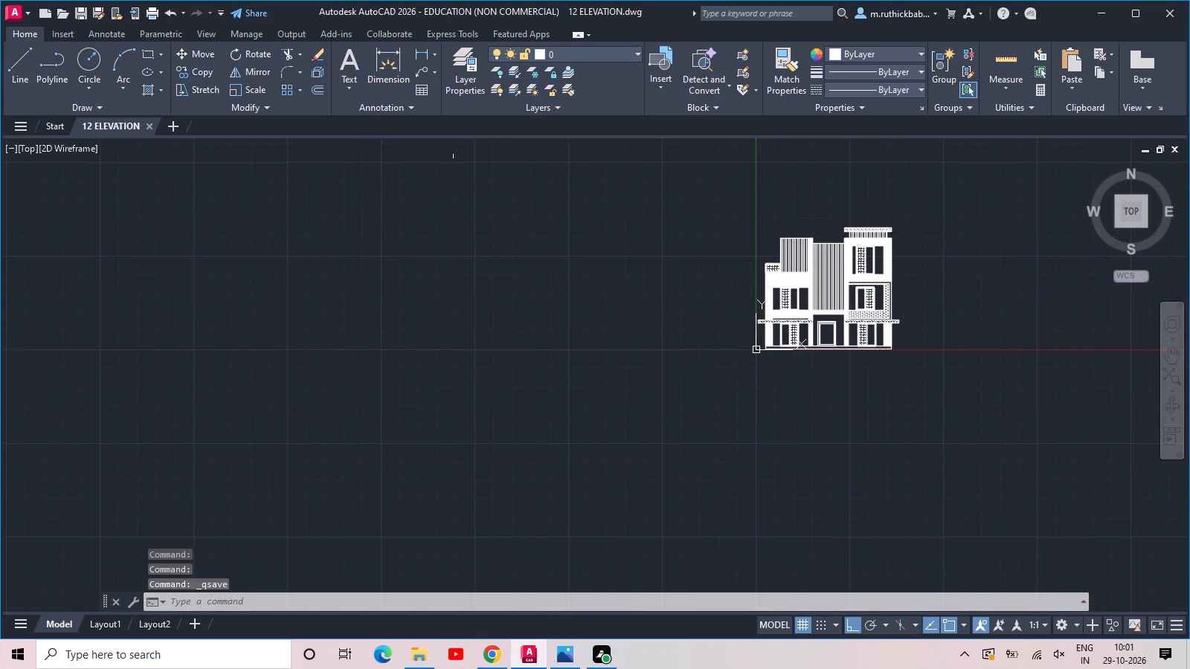
# Add the horizontal single-line text FRONT ELEVATION, about 1' high, beneath the left half of the elevation.
pyautogui.click(347, 82)
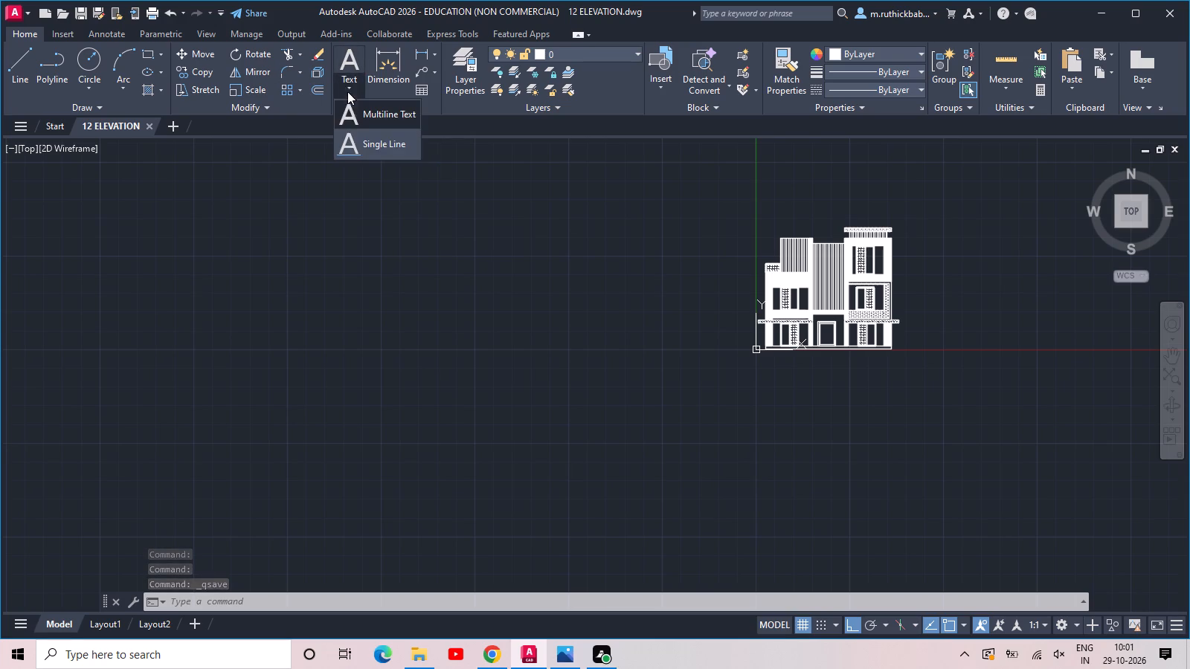
pyautogui.click(352, 152)
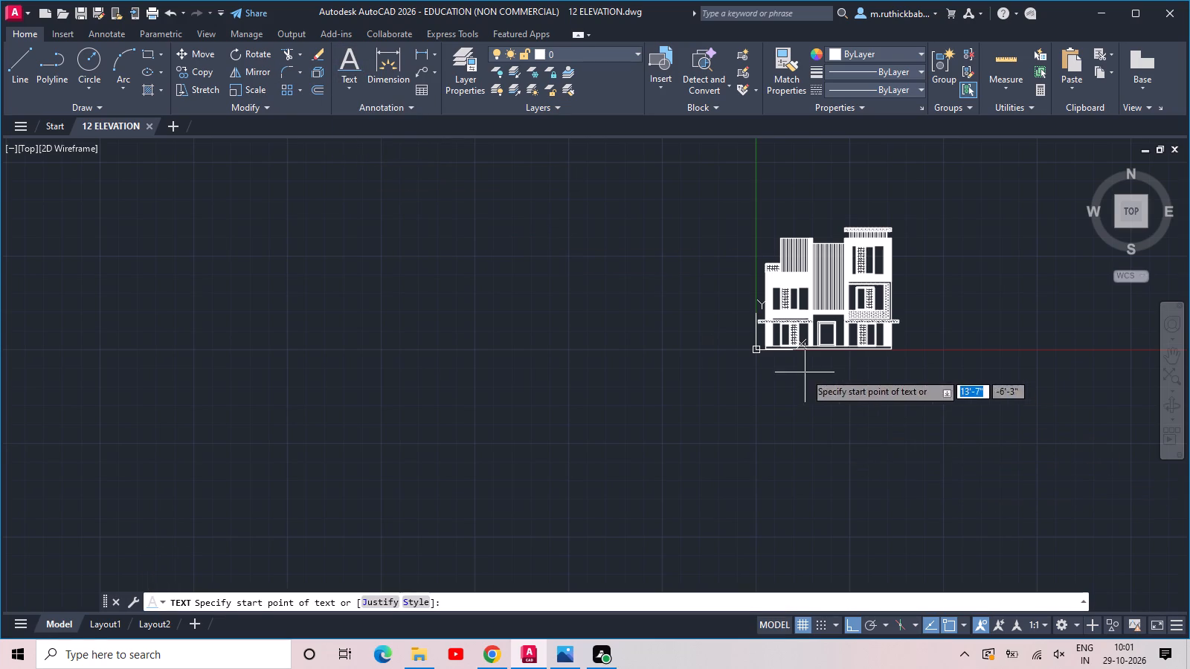
pyautogui.moveTo(805, 372); pyautogui.dragTo(607, 441, button='middle')
pyautogui.scroll(6, 614, 437)
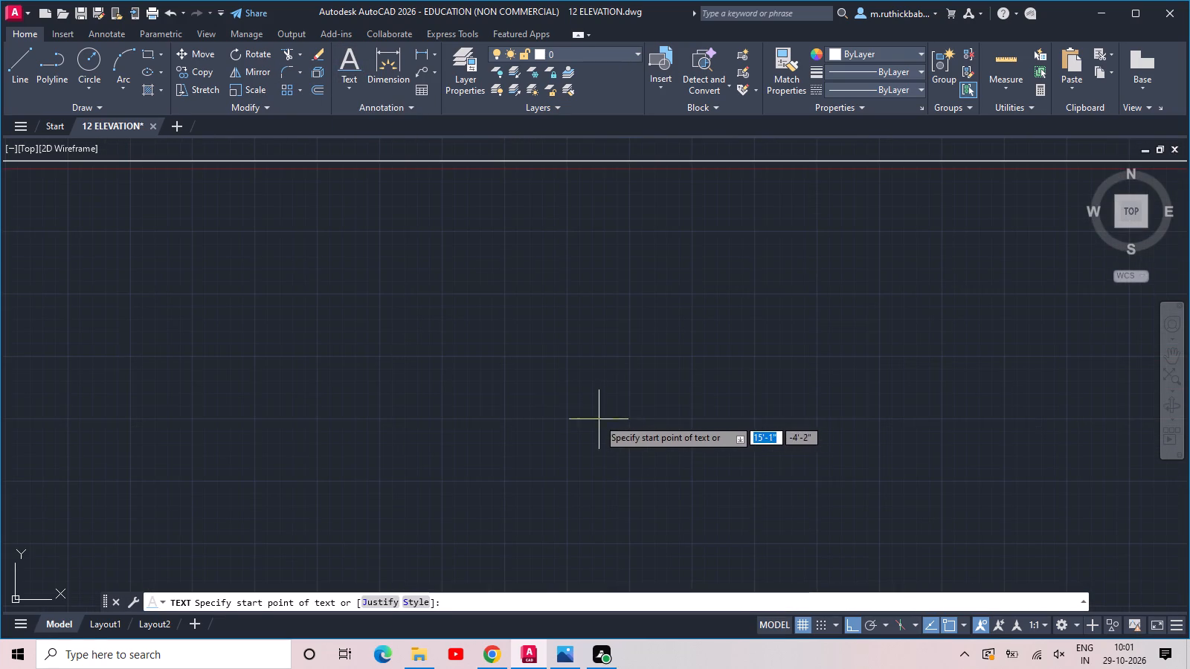
pyautogui.scroll(-2, 563, 411)
pyautogui.click(556, 413)
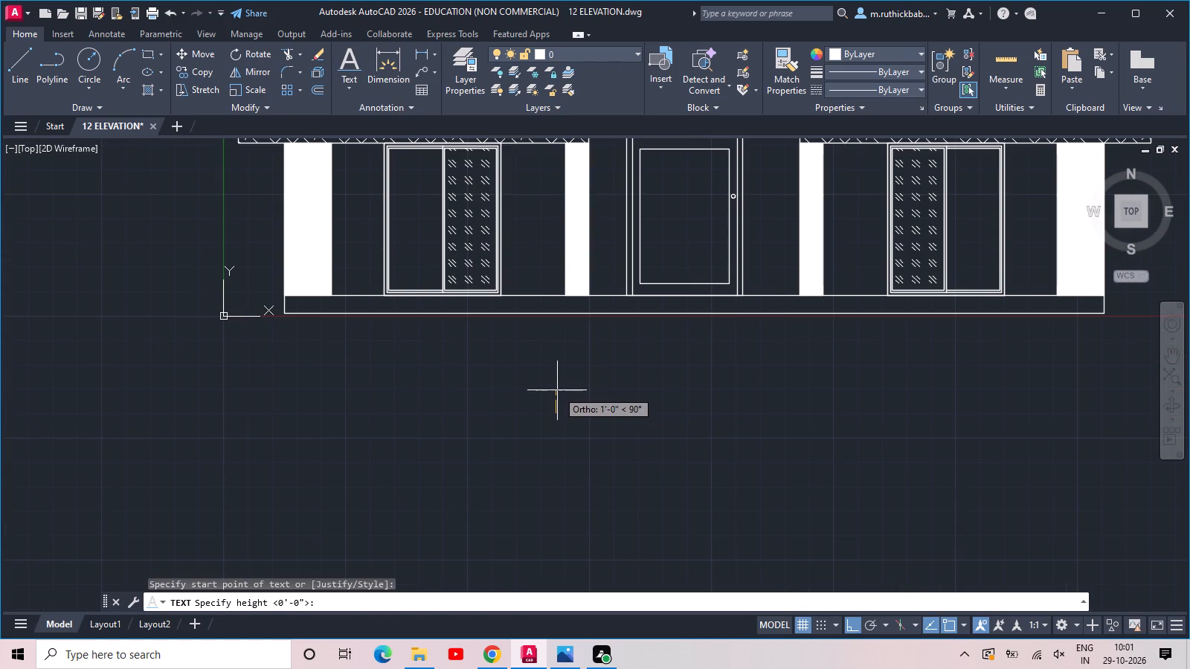
pyautogui.click(557, 390)
pyautogui.click(1121, 407)
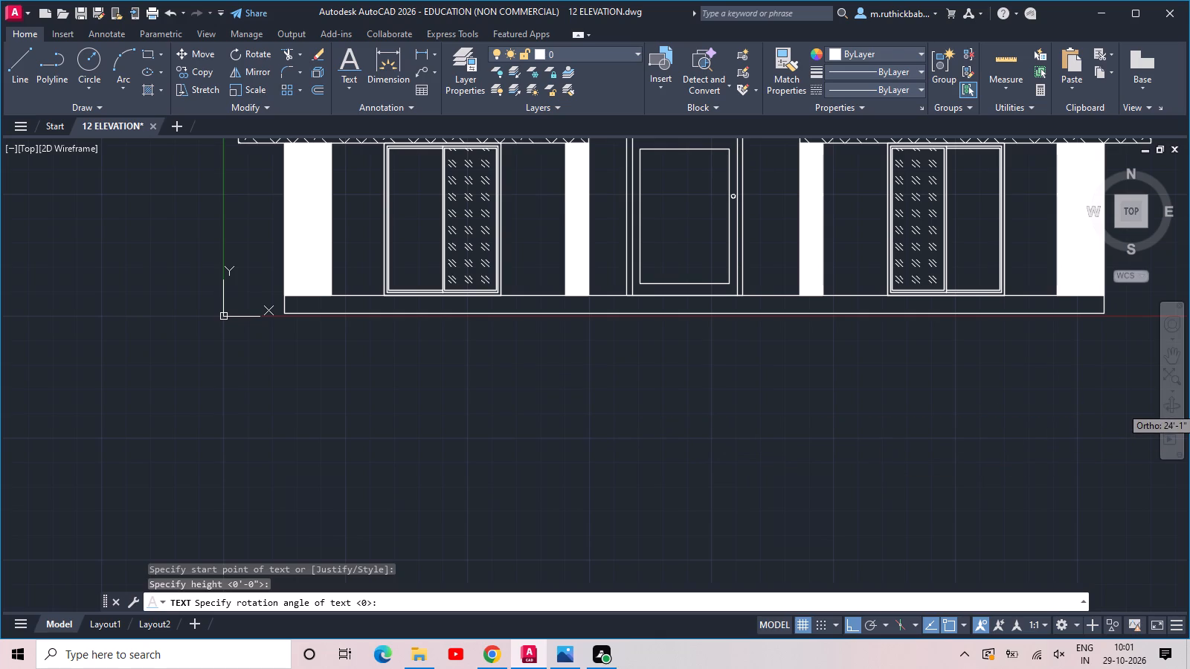
pyautogui.click(369, 390)
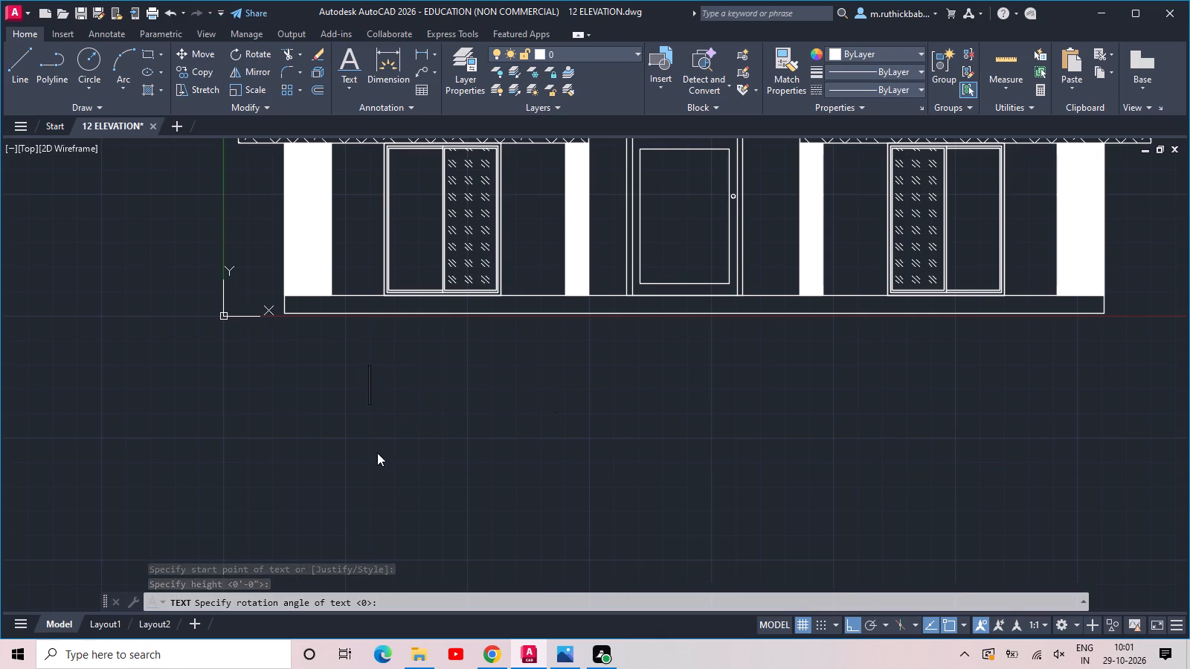
pyautogui.click(511, 384)
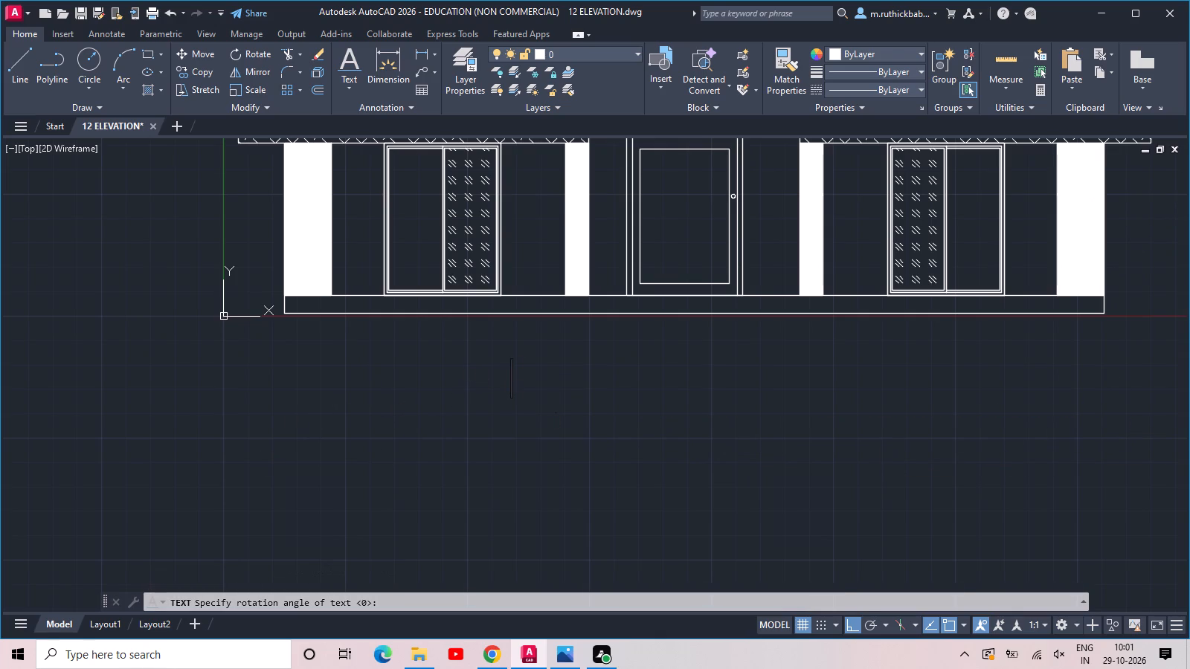
pyautogui.write('fron')
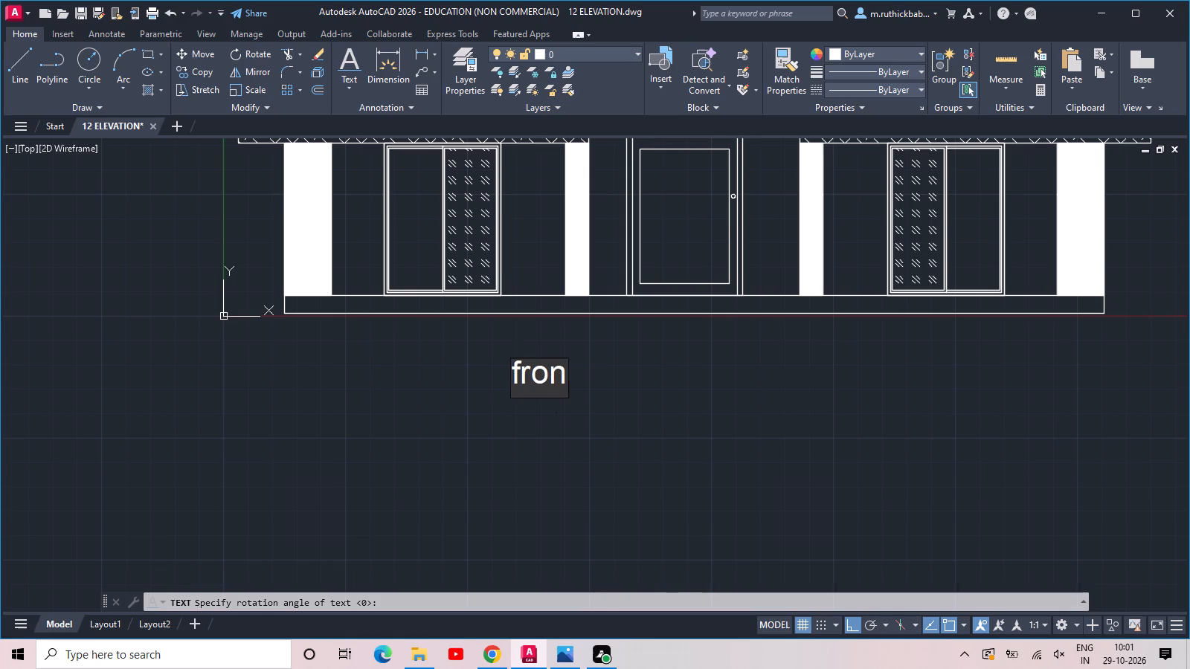
pyautogui.press('BackSpace')
pyautogui.press('BackSpace')
pyautogui.press('BackSpace')
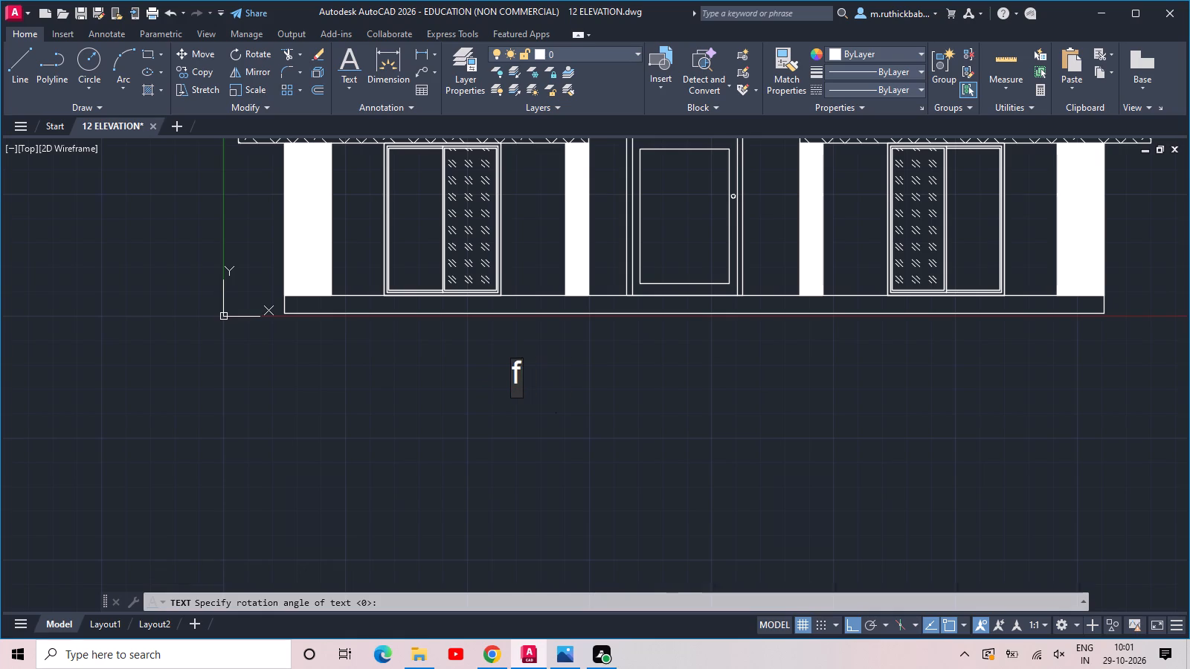
pyautogui.press('BackSpace')
pyautogui.press('BackSpace')
pyautogui.write('FR')
pyautogui.write('ONT')
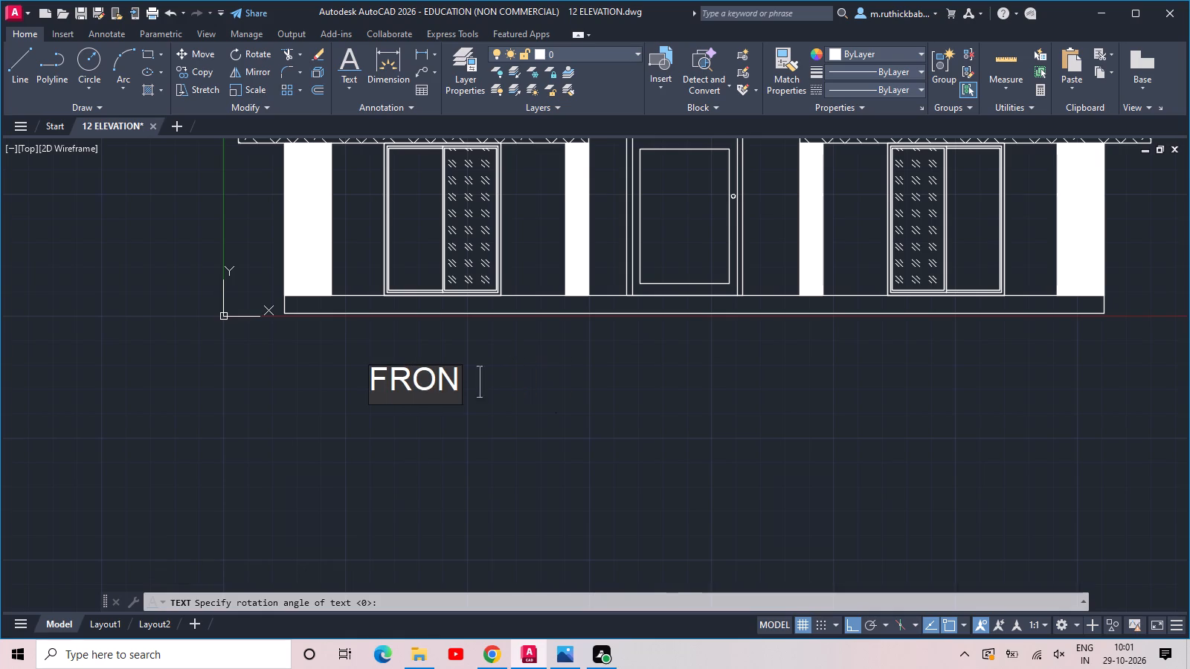
pyautogui.press('space')
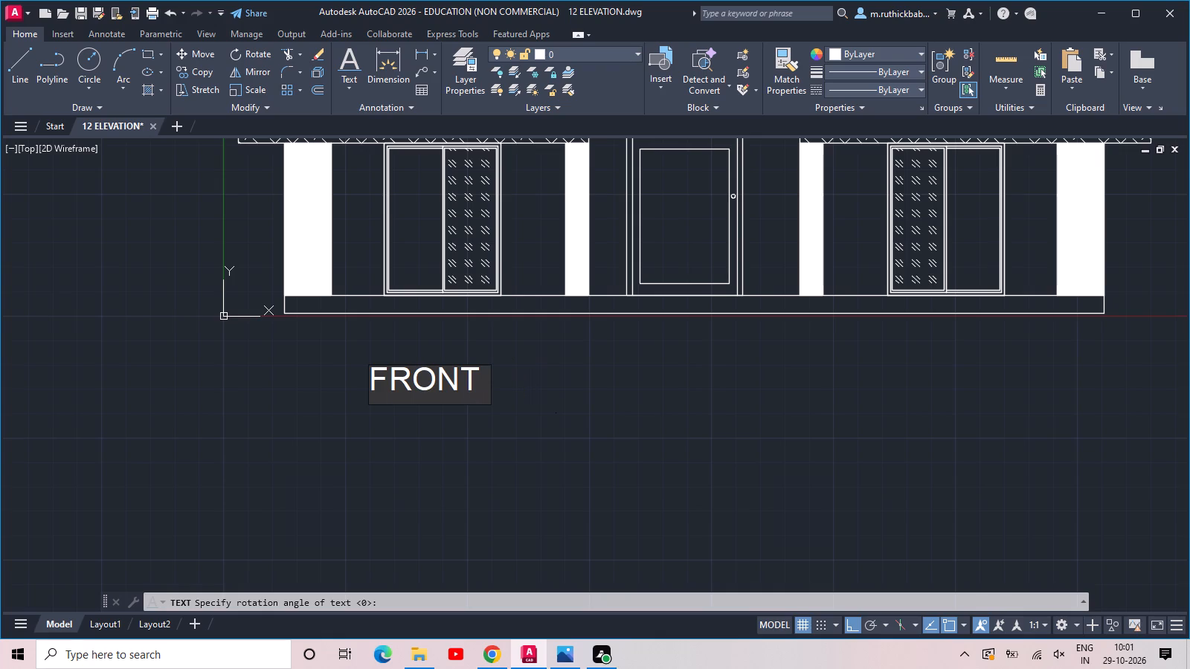
pyautogui.write('ELEVATION')
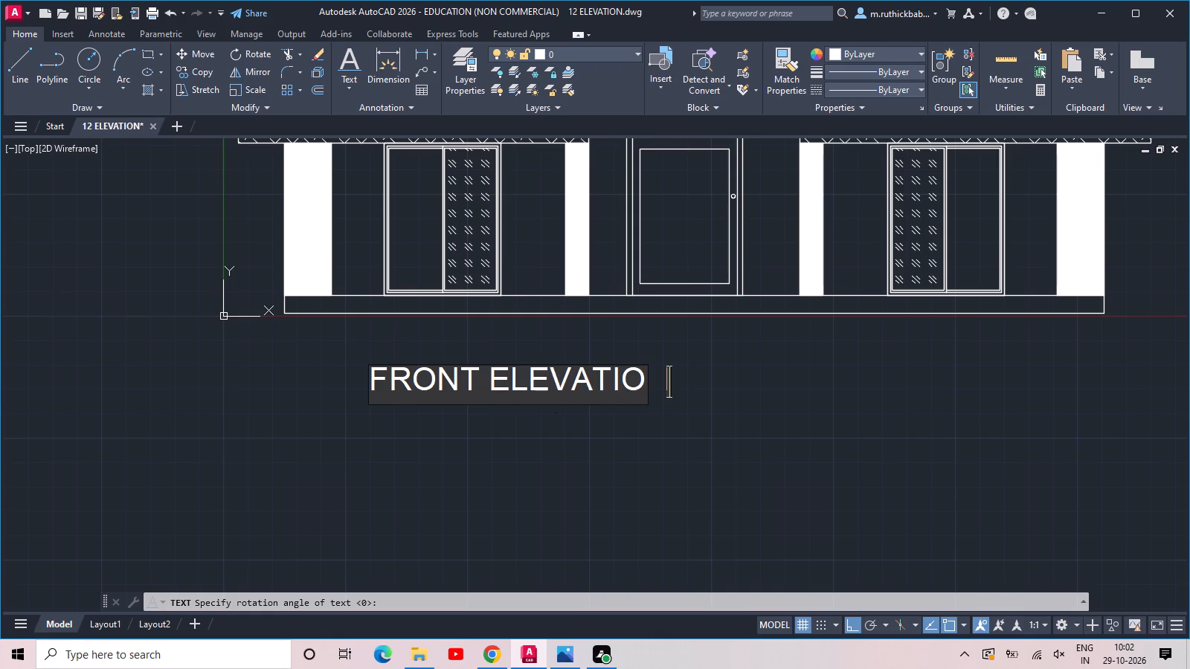
pyautogui.press('Return')
pyautogui.press('Return')
# Start plotting the model and choose DWG To PDF.pc3 as the plotter.
pyautogui.scroll(-5, 512, 390)
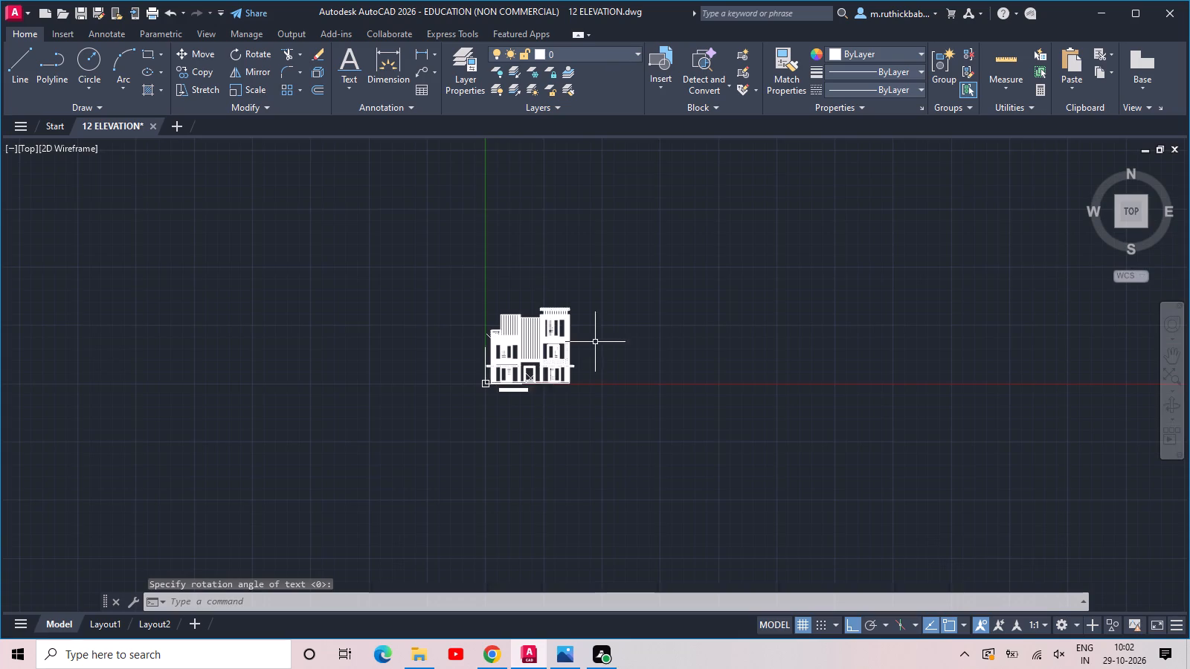
pyautogui.scroll(3, 593, 340)
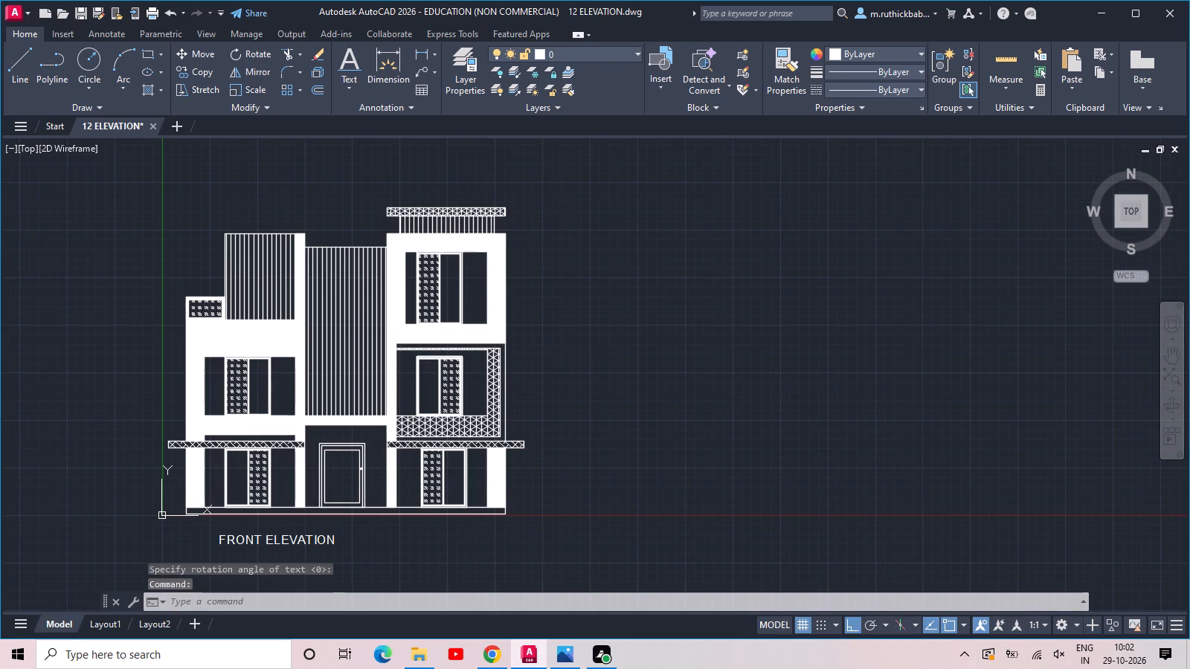
pyautogui.hotkey('ctrl', 'p')
pyautogui.scroll(-2, 440, 549)
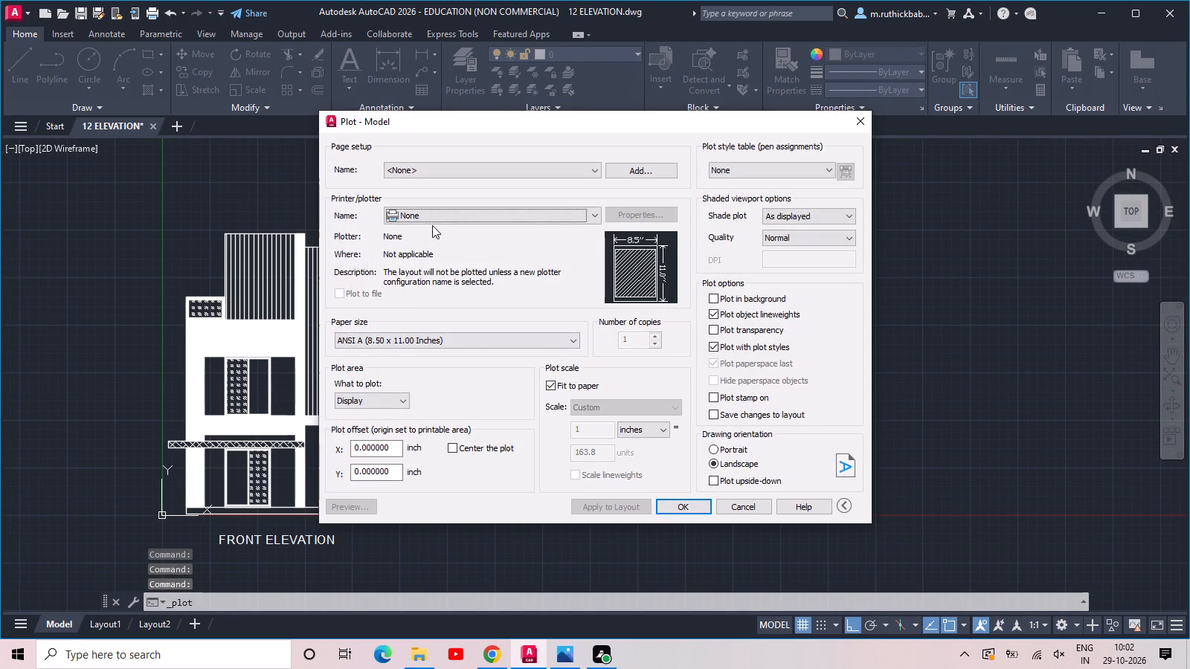
pyautogui.click(435, 219)
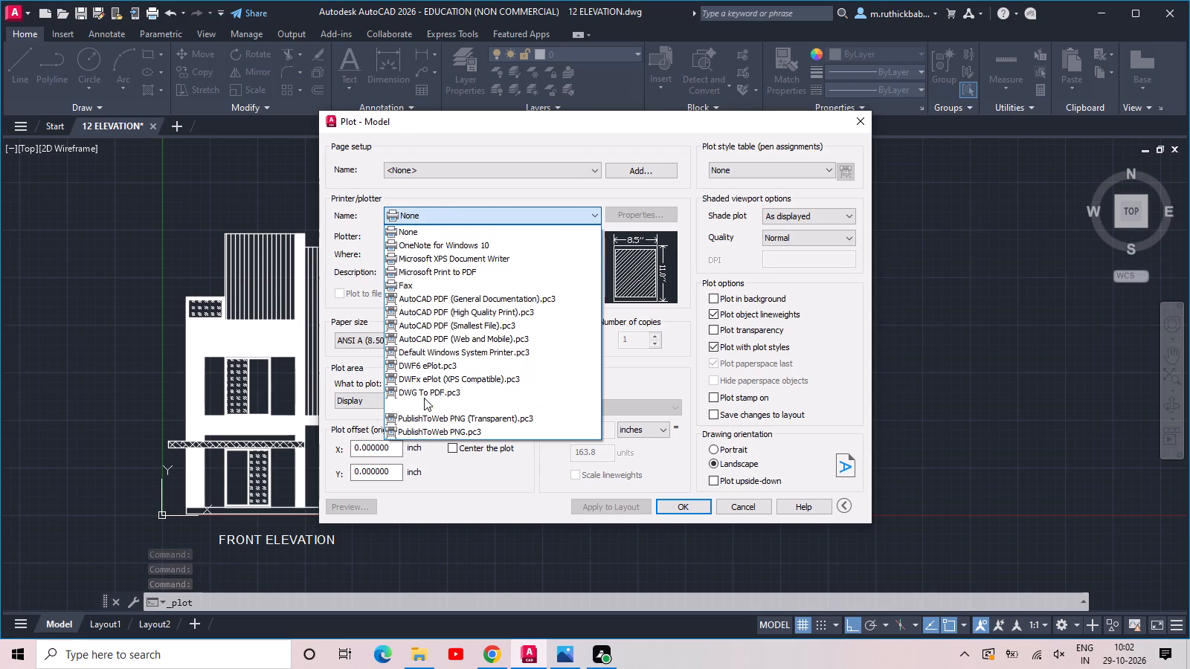
pyautogui.click(424, 395)
# Set the plot area to a window enclosing the whole elevation and its FRONT ELEVATION label, and center the plot.
pyautogui.click(376, 403)
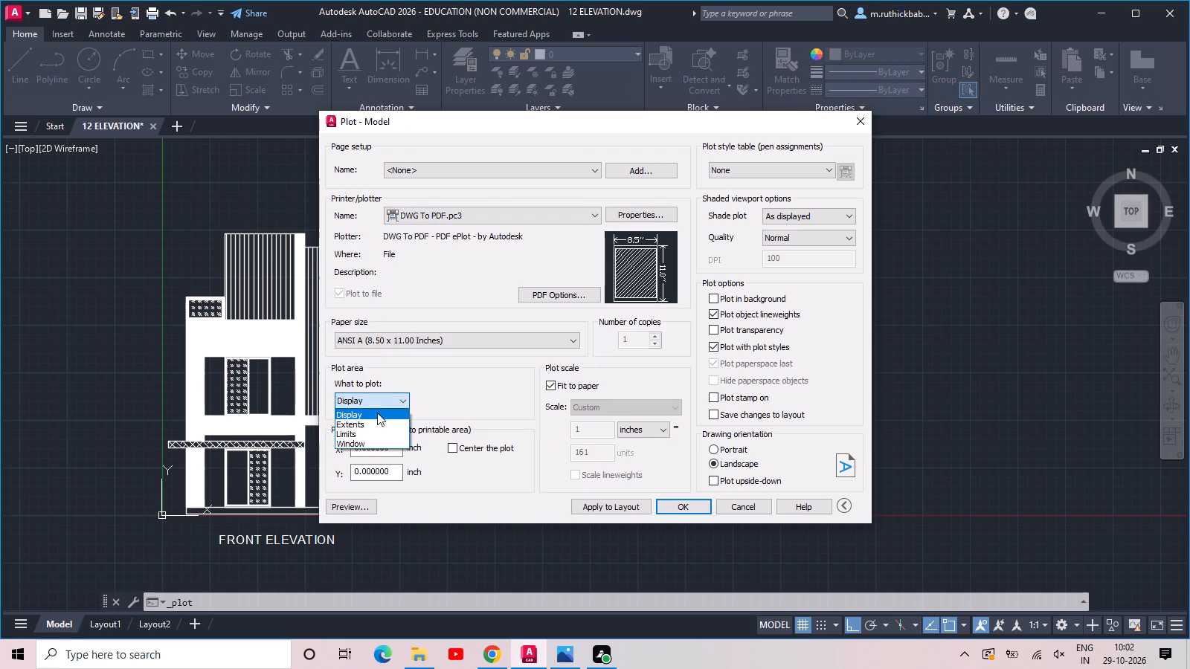
pyautogui.click(375, 442)
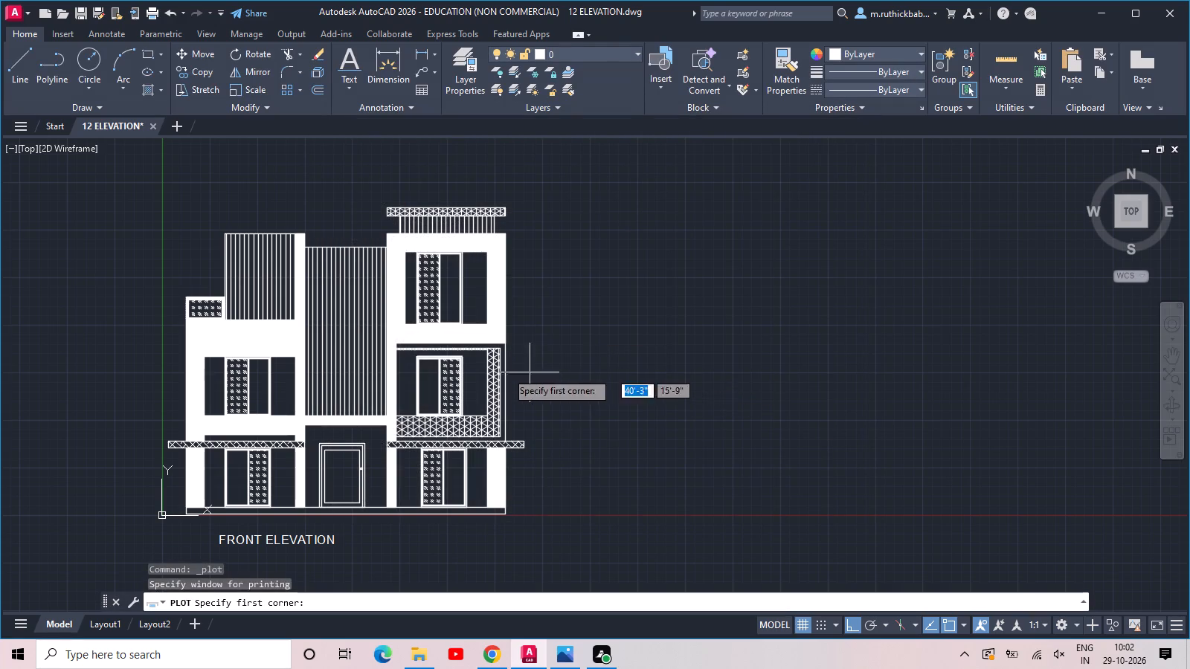
pyautogui.click(162, 553)
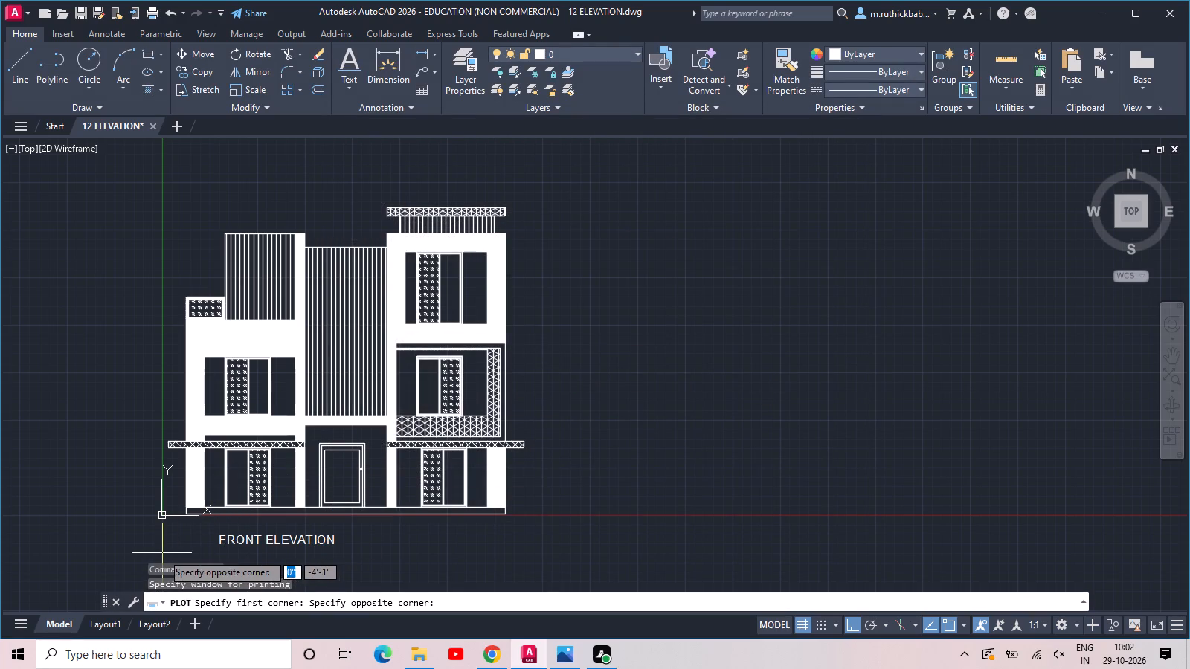
pyautogui.click(552, 189)
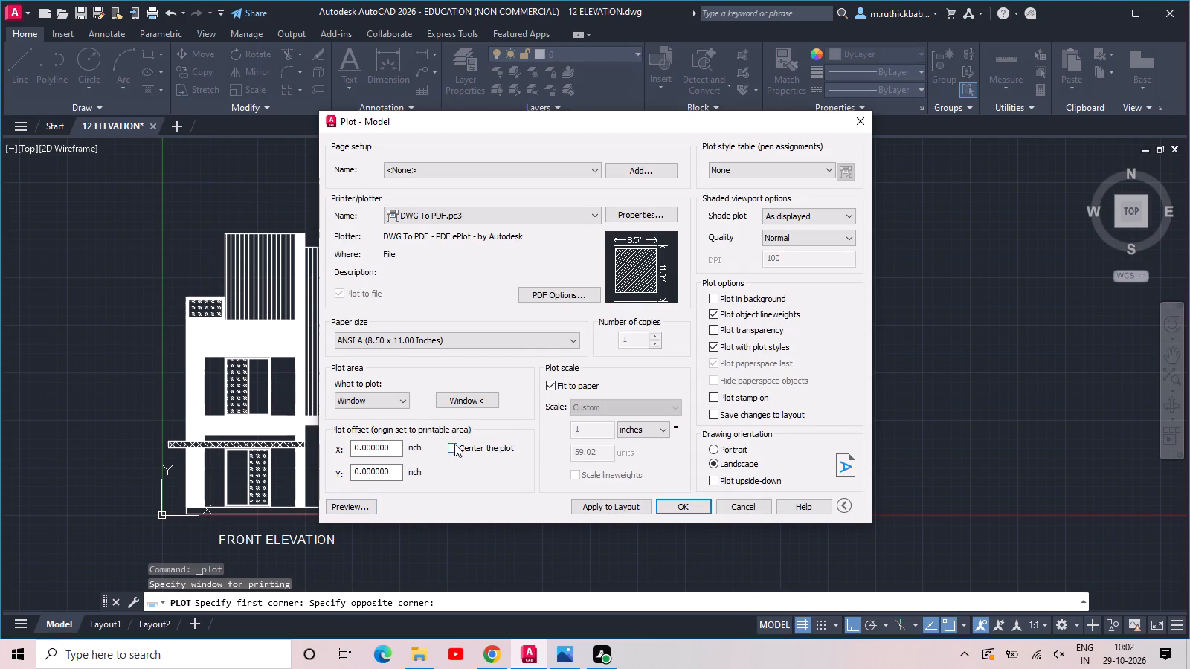
pyautogui.click(453, 445)
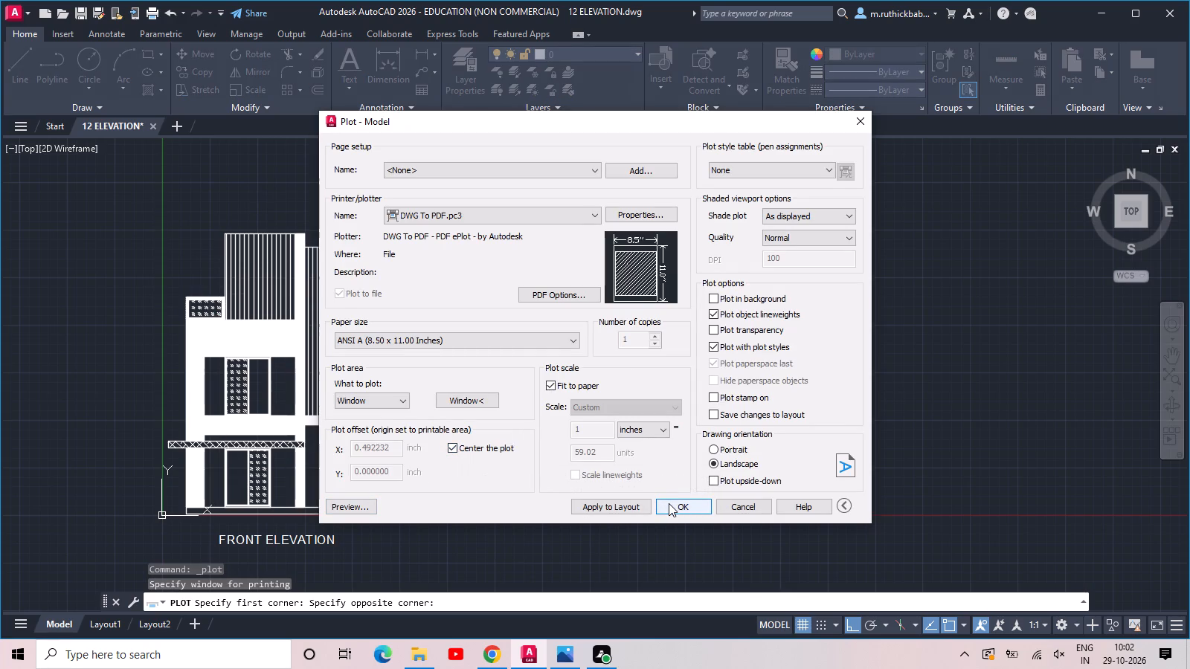
# Plot the elevation to the file 12 ELEVATION-Model.pdf in the Documents folder.
pyautogui.click(669, 503)
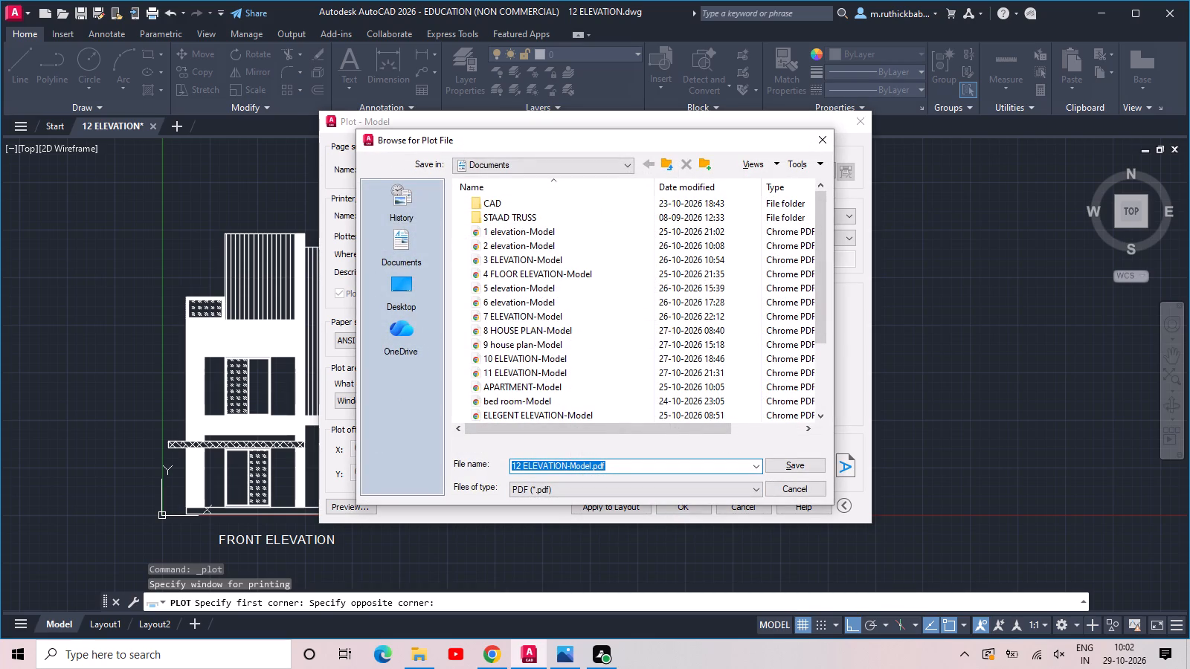
pyautogui.press('Return')
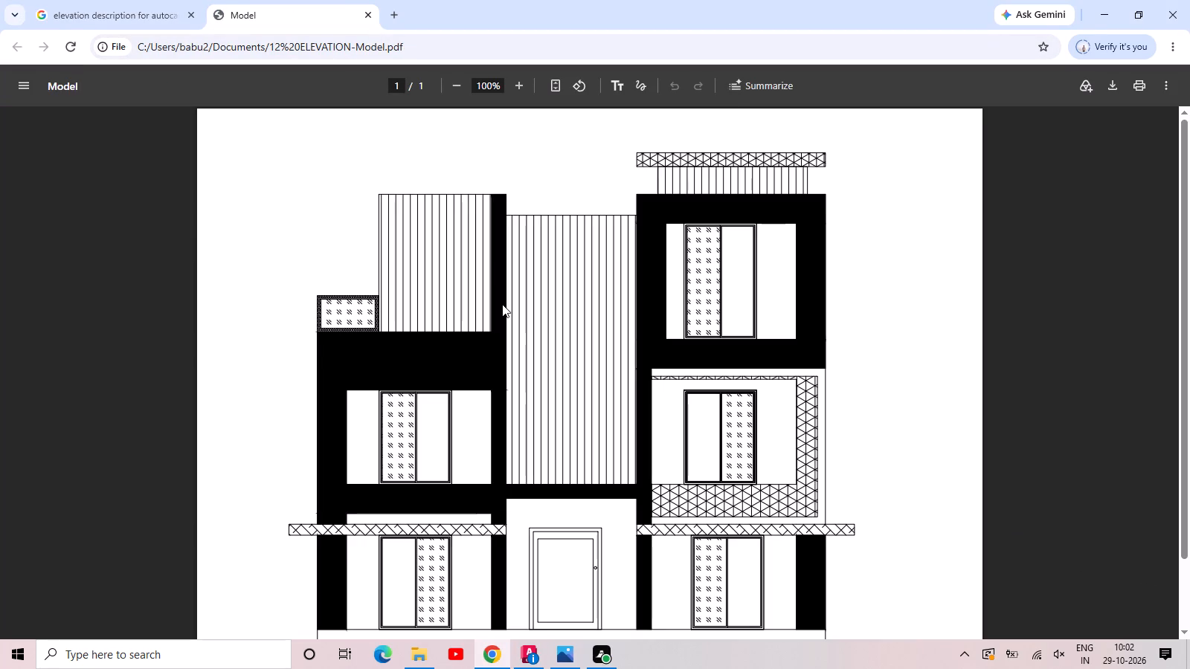
# Examine the plotted PDF page from the roof down to the label beneath the elevation.
pyautogui.scroll(-2, 502, 304)
pyautogui.scroll(1, 502, 304)
pyautogui.scroll(-1, 502, 304)
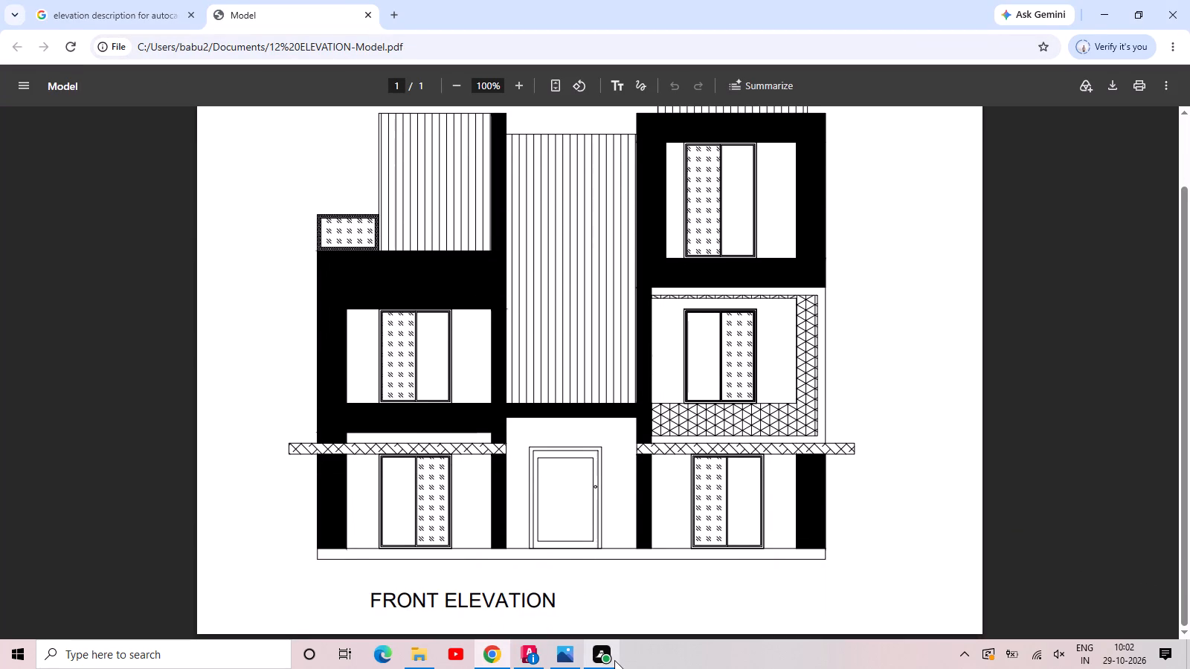